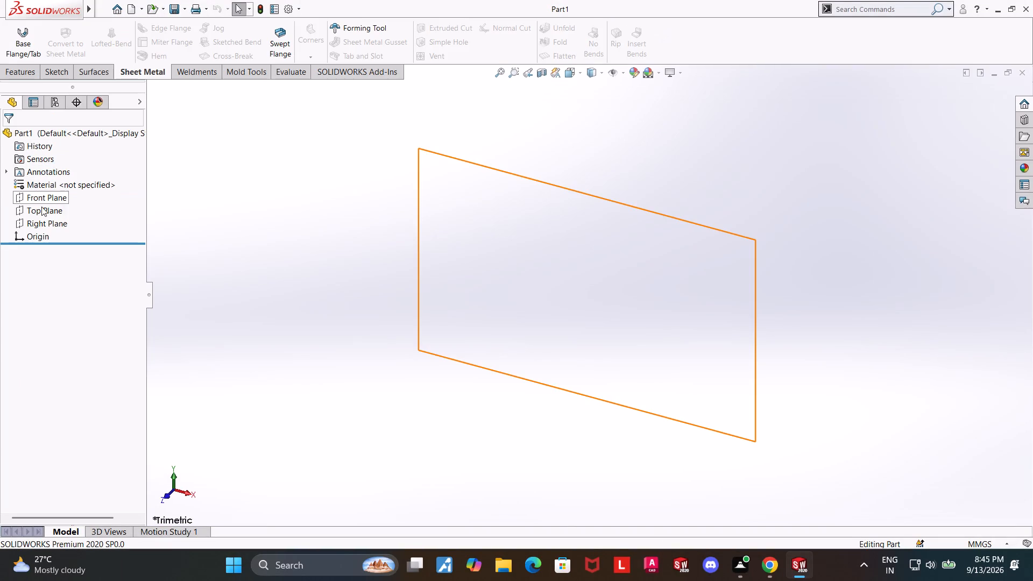
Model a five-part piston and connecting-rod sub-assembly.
Sketch two concentric circles centred on the origin on the Front Plane, with radii of about 37 mm and 23 mm.
left_click(41, 194)
right_click(48, 197)
left_click(56, 184)
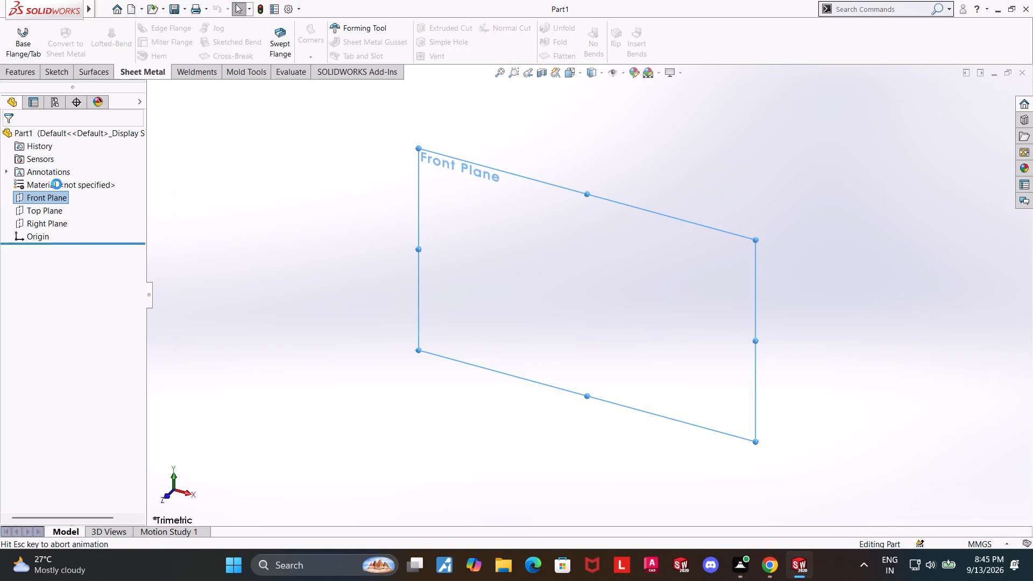
left_click(125, 26)
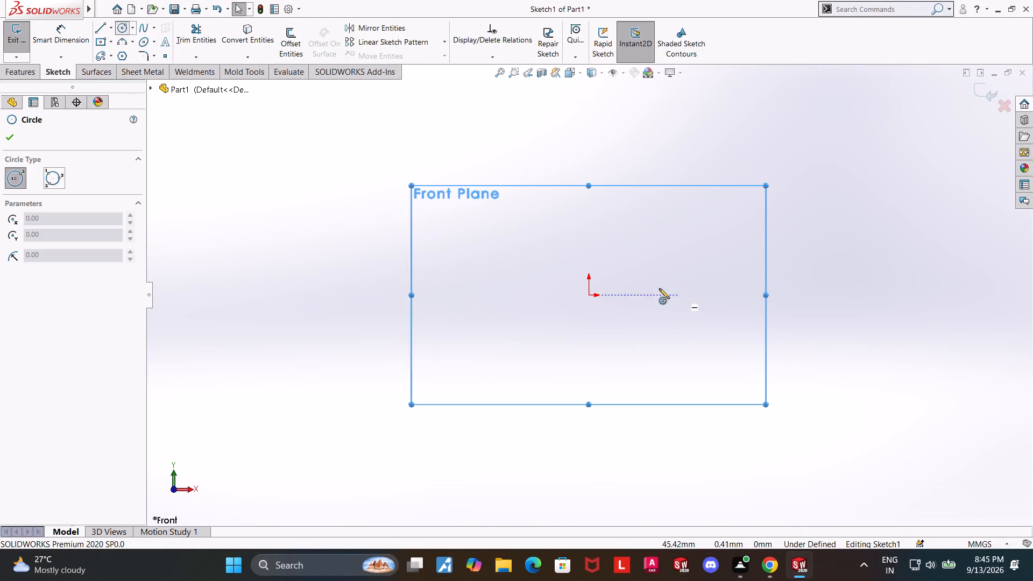
left_click(588, 295)
left_click(657, 267)
key("Escape")
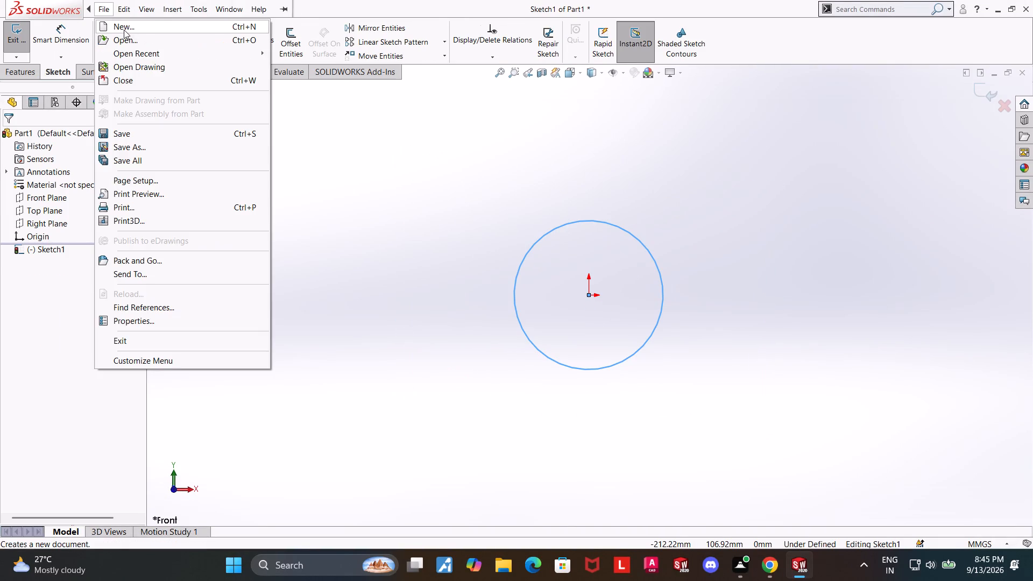
key("Escape")
left_click(125, 24)
left_click(586, 294)
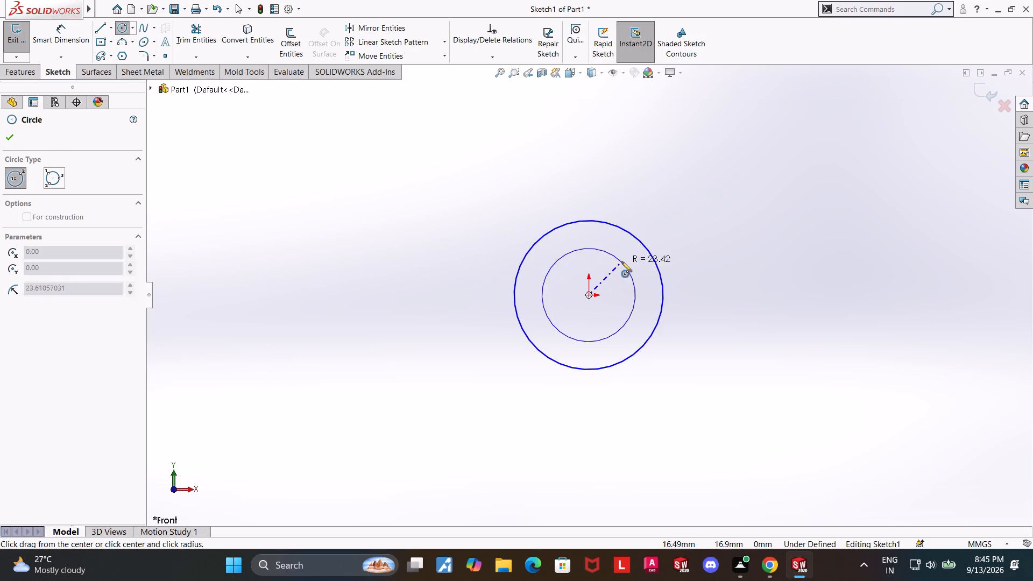
left_click(621, 261)
key("Escape")
Dimension the outer circle's diameter to 10 mm.
left_click(70, 37)
left_click(600, 222)
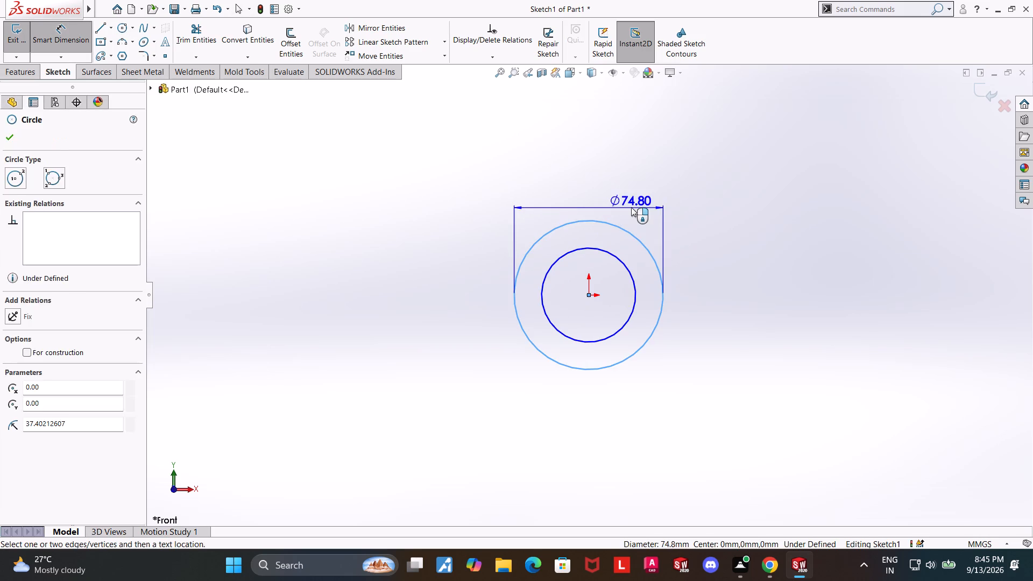
left_click(631, 207)
type("10")
key("Return")
key("Escape")
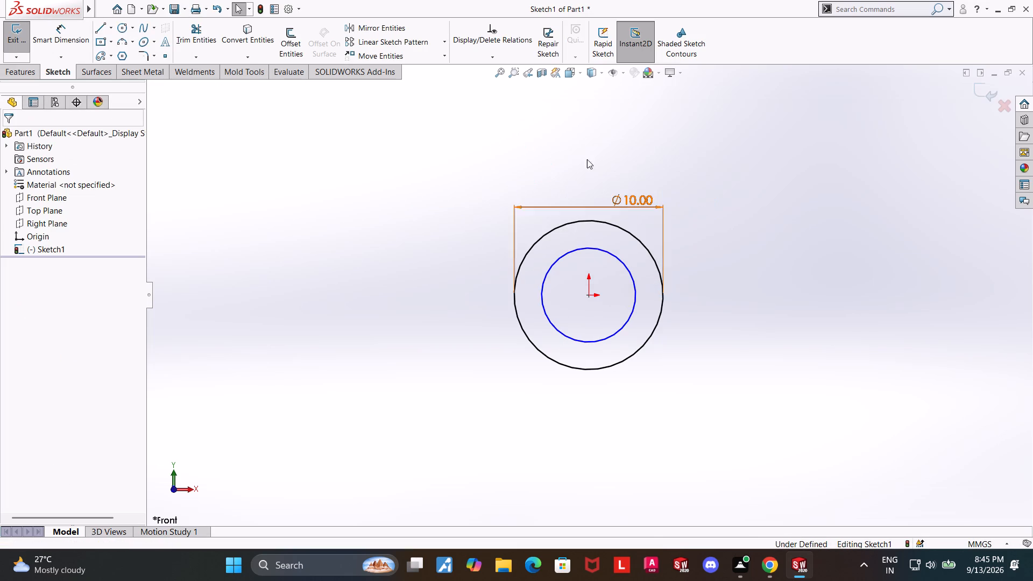
Dimension the inner circle's diameter to 8 mm and exit the sketch.
left_click(70, 33)
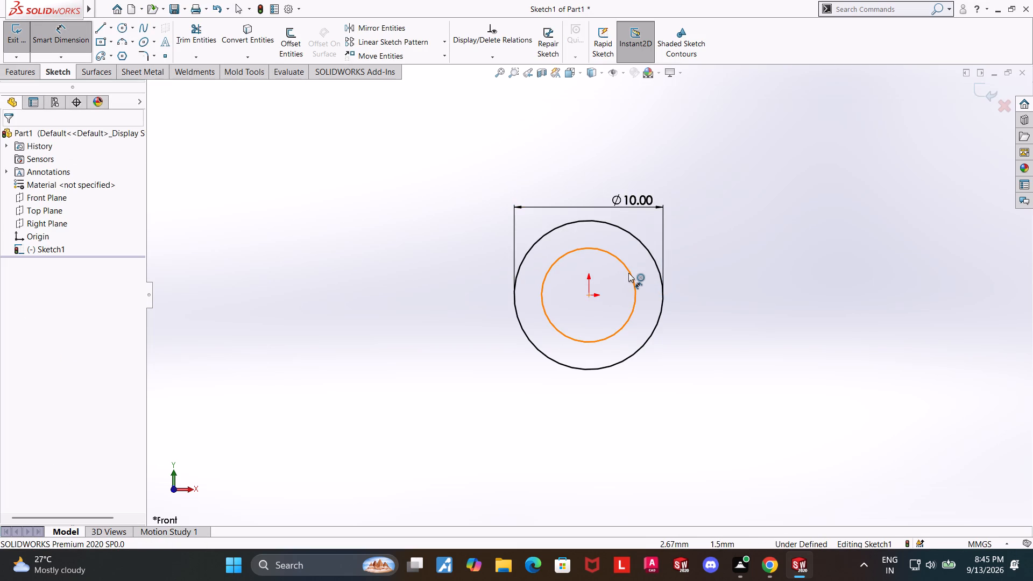
left_click(628, 273)
left_click(759, 287)
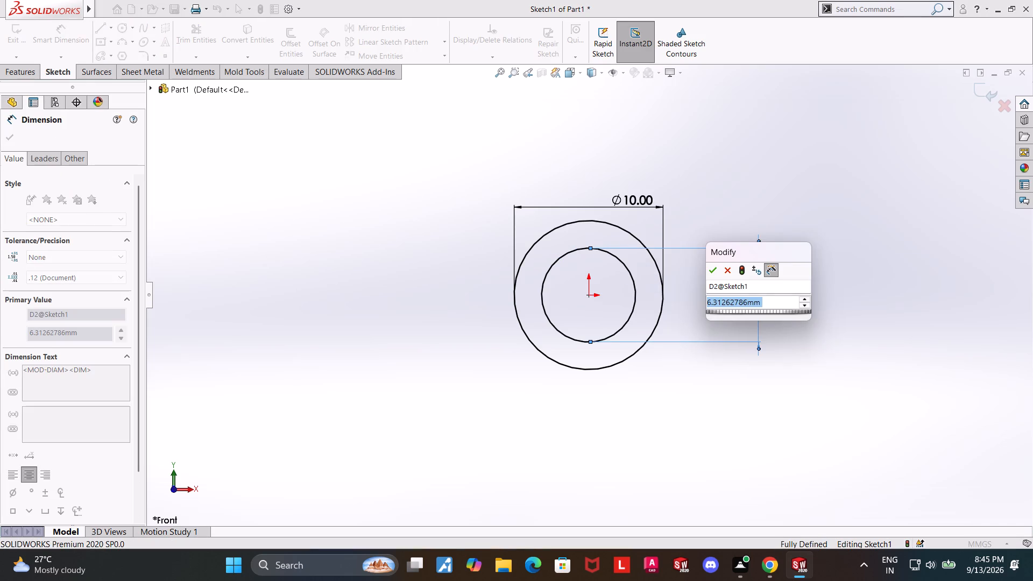
key("8")
key("Return")
key("Escape")
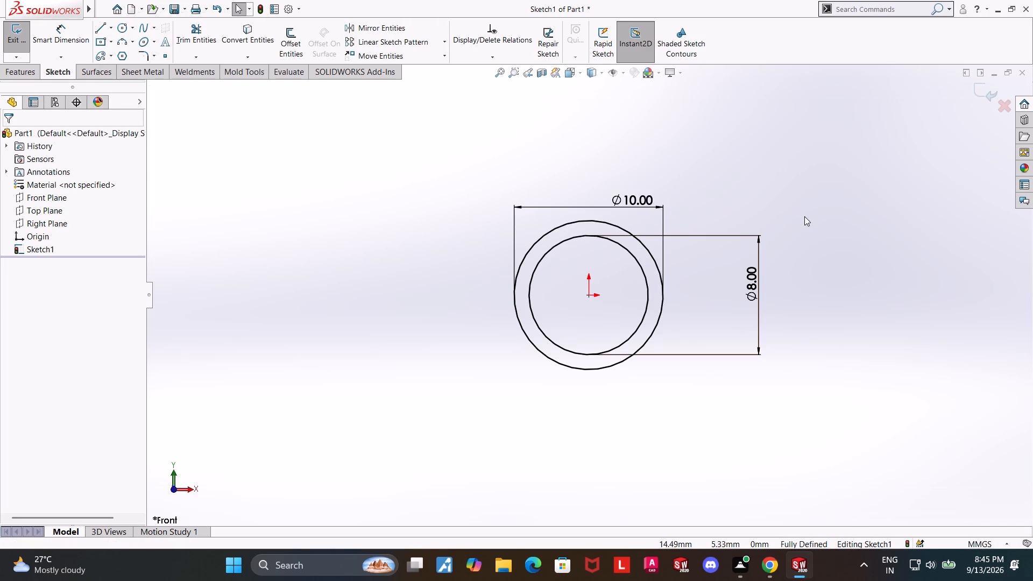
scroll(811, 225, "up", 1)
middle_click_drag(809, 225, 794, 233)
left_click(987, 88)
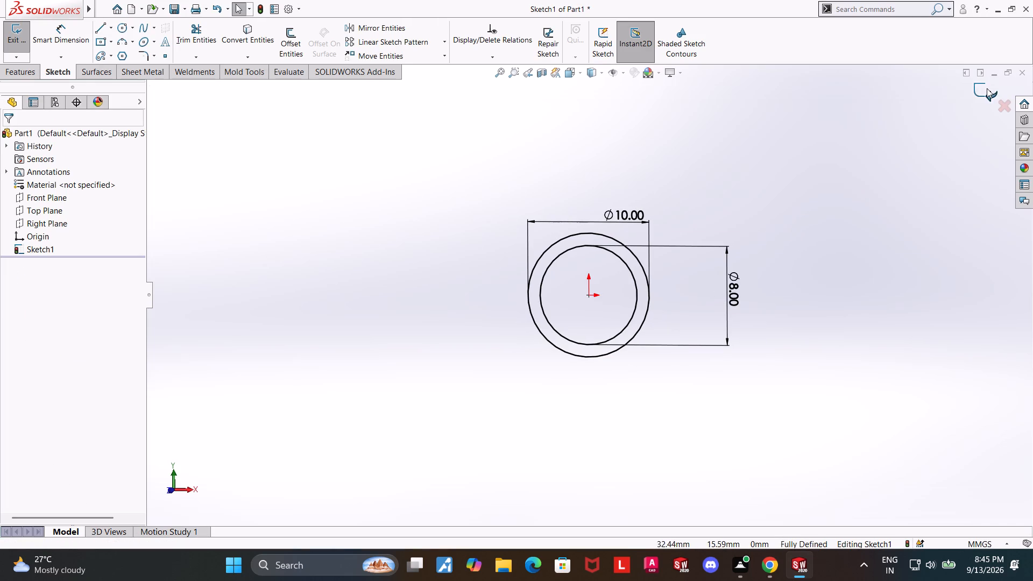
Extrude the ring profile 8 mm with the Mid Plane end condition.
middle_click_drag(873, 212, 859, 217)
scroll(859, 217, "up", 1)
left_click(30, 72)
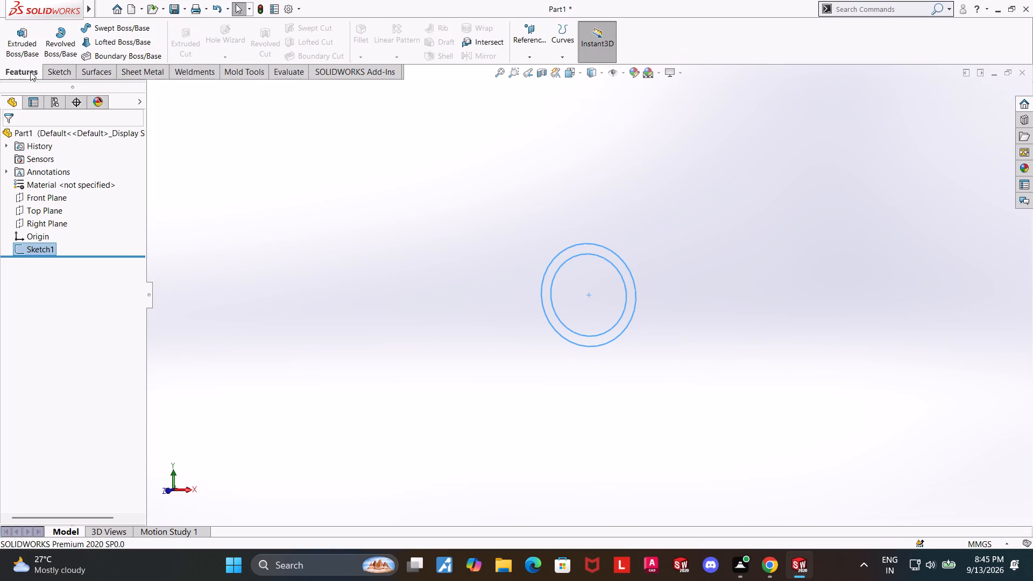
left_click(30, 40)
middle_click_drag(315, 219, 287, 224)
left_click(29, 168)
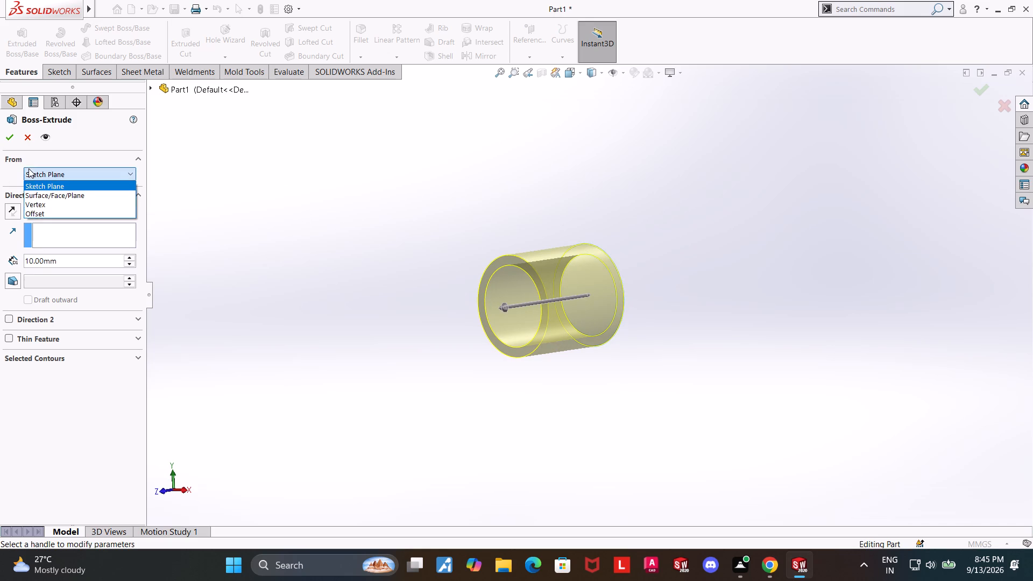
left_click(345, 195)
left_click(75, 212)
left_click(67, 270)
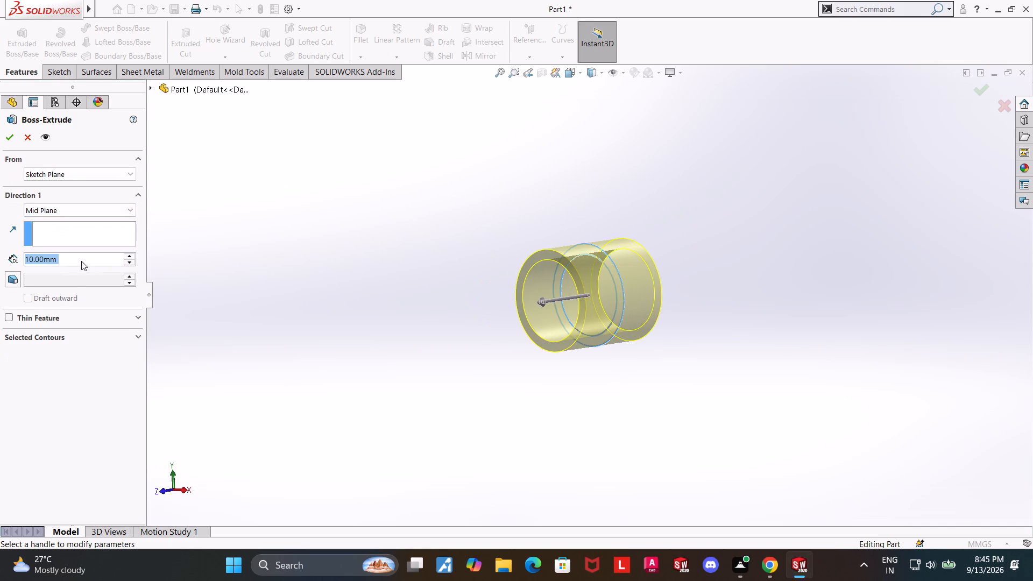
key("8")
key("Return")
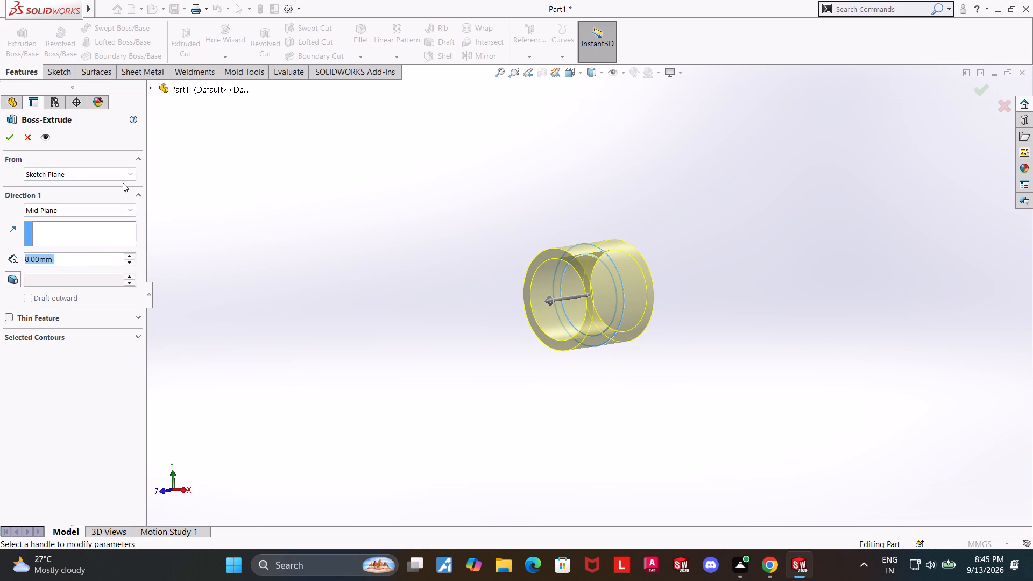
left_click(16, 134)
Save the part in Downloads under the name Piston pin.
left_click(347, 300)
middle_click_drag(346, 300, 374, 293)
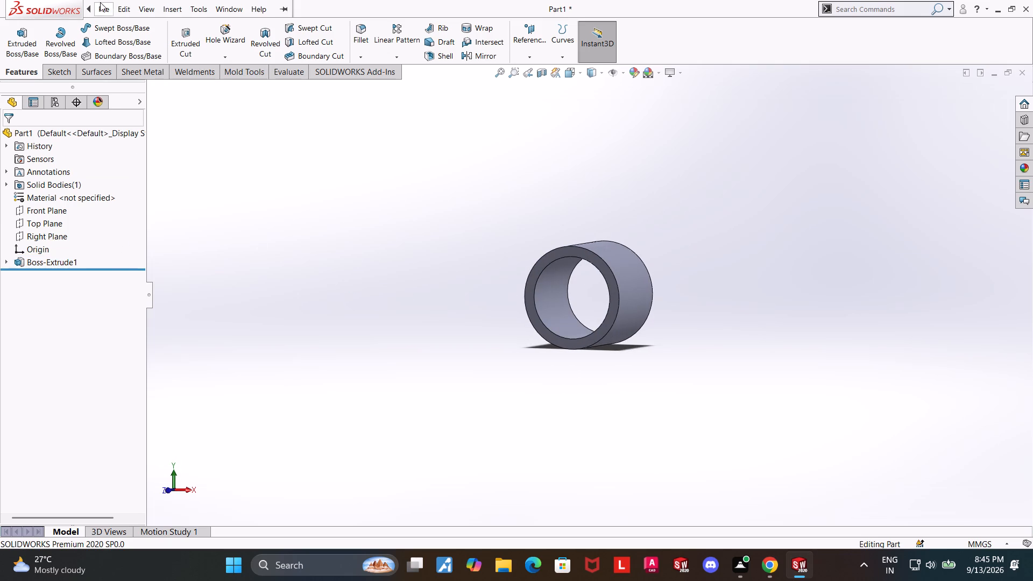
left_click(119, 148)
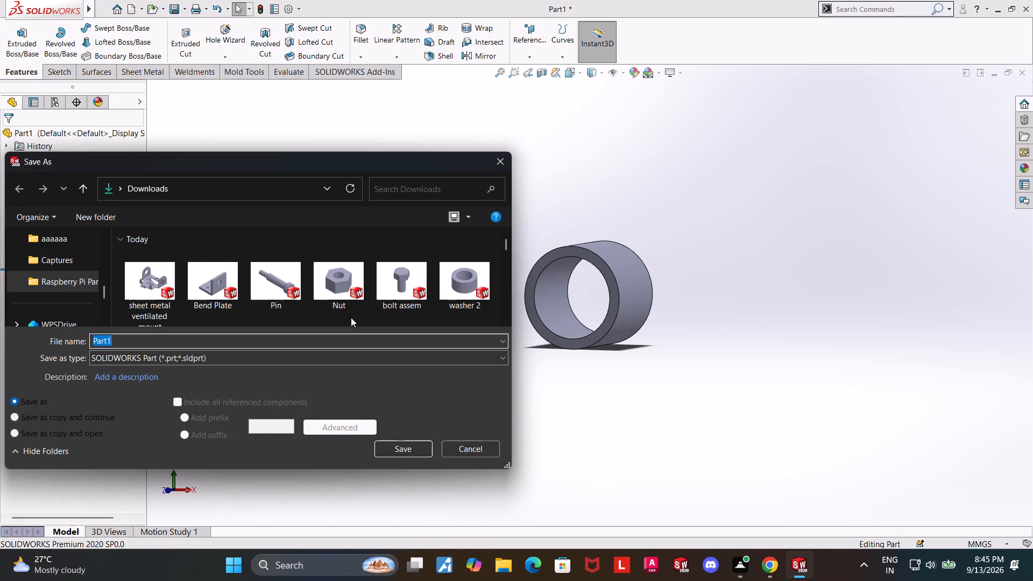
type("is")
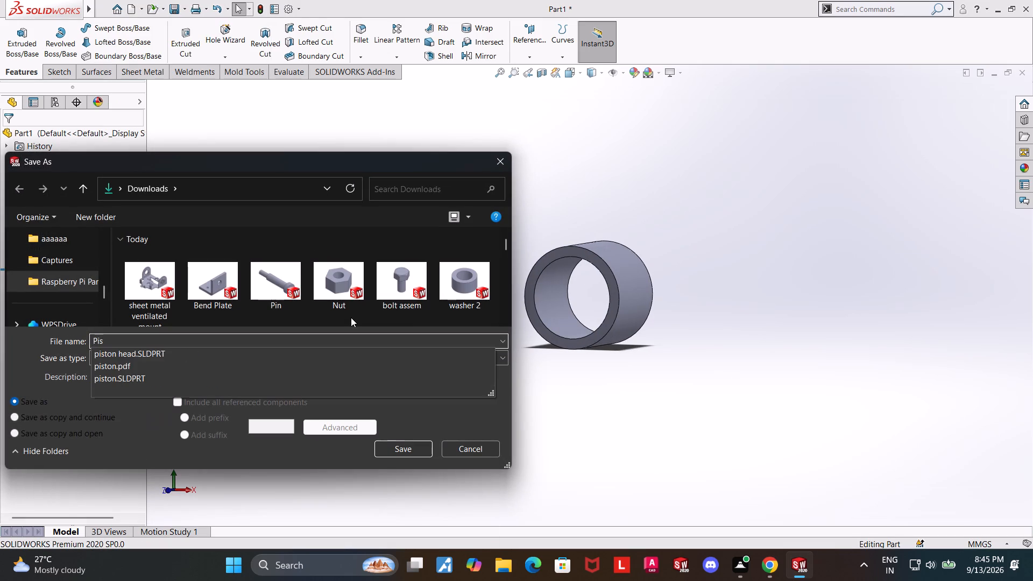
type("ton pin")
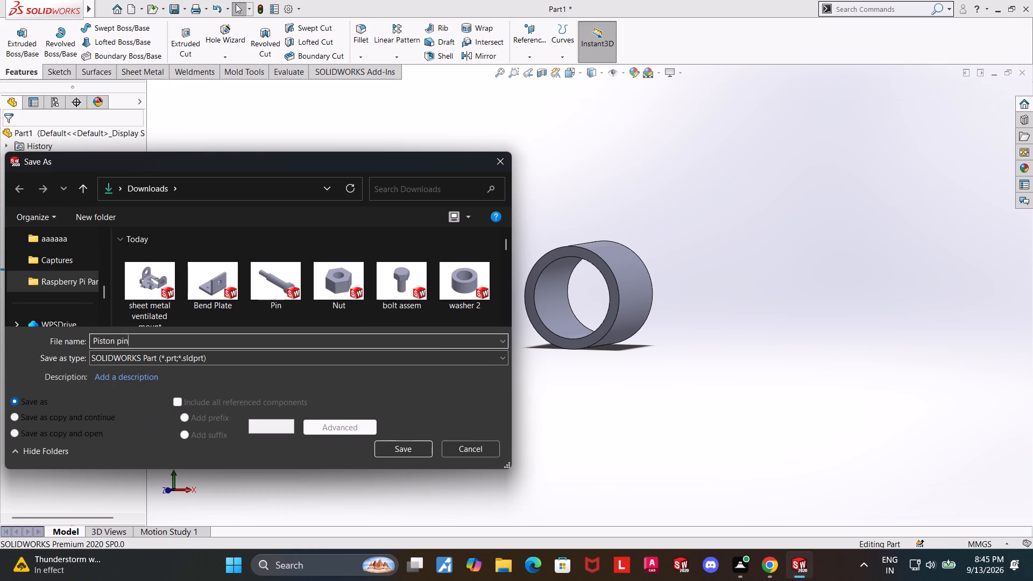
left_click(403, 450)
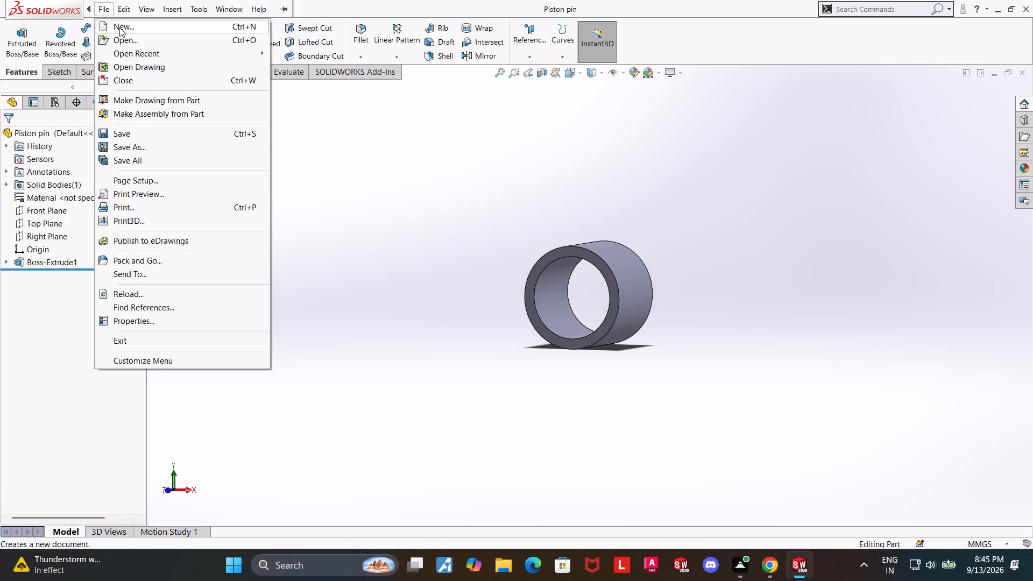
Create a new part document and open a sketch on its Front Plane.
left_click(119, 25)
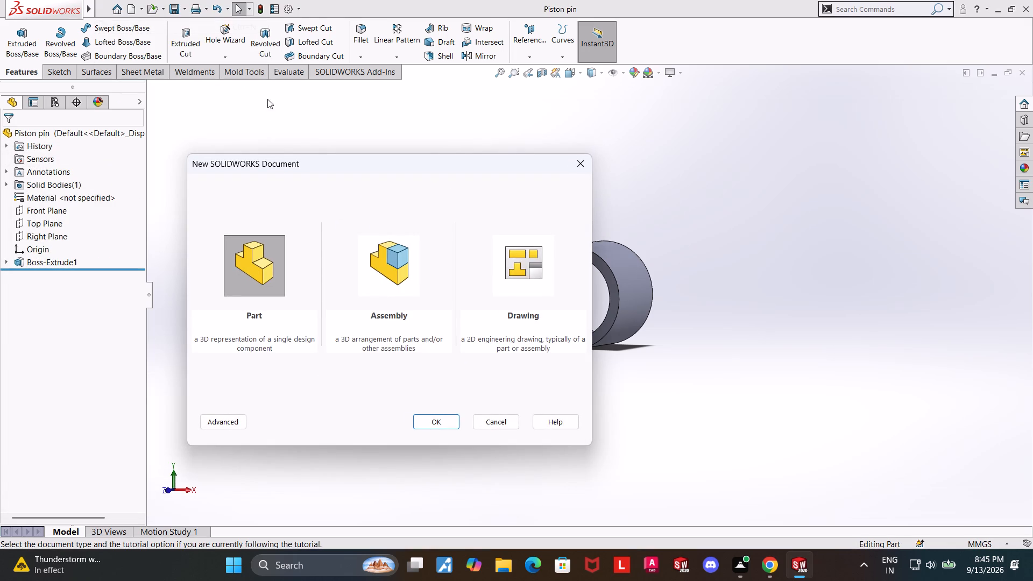
double_click(262, 264)
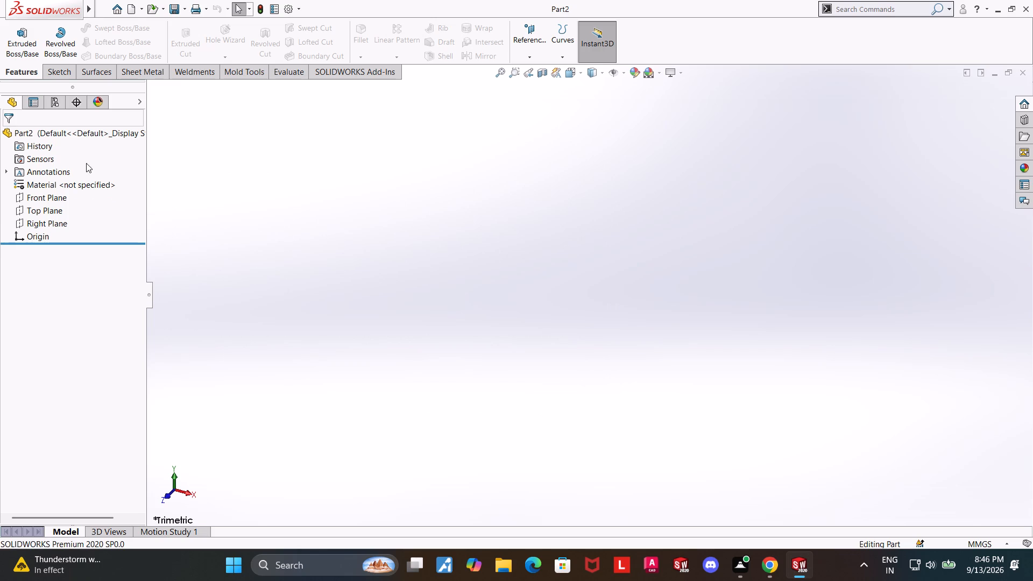
left_click(31, 198)
left_click(38, 182)
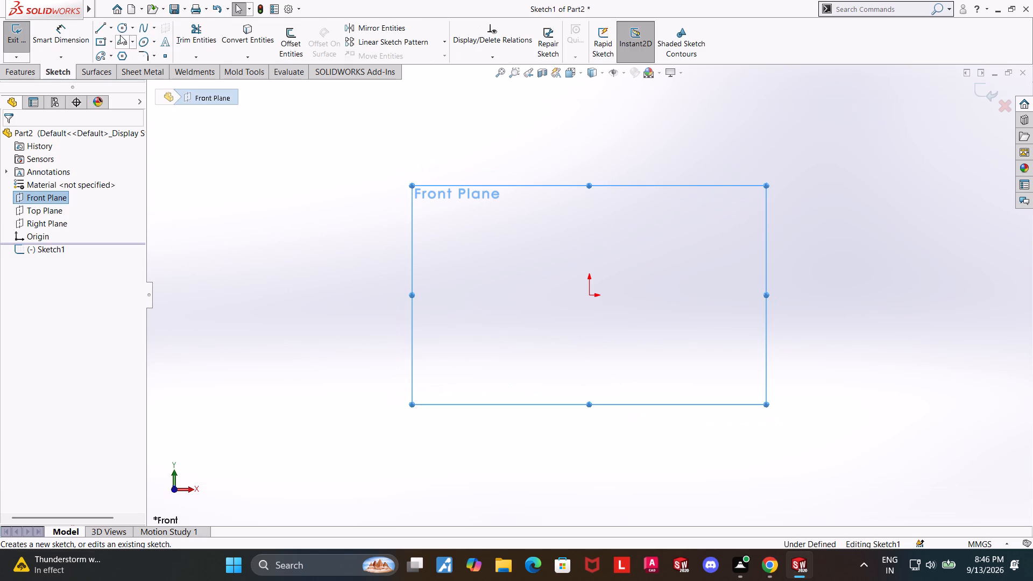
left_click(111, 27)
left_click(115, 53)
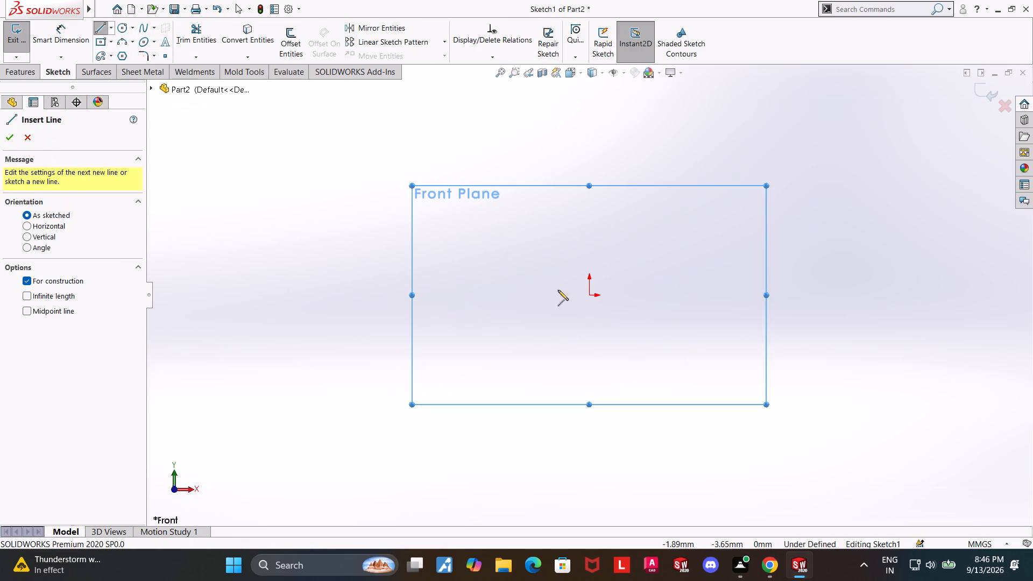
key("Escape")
Sketch connected lines from the origin, about 27 mm across, 48 mm up and 21 mm outward, ending in a 90° arc of about 49 mm radius.
left_click(108, 30)
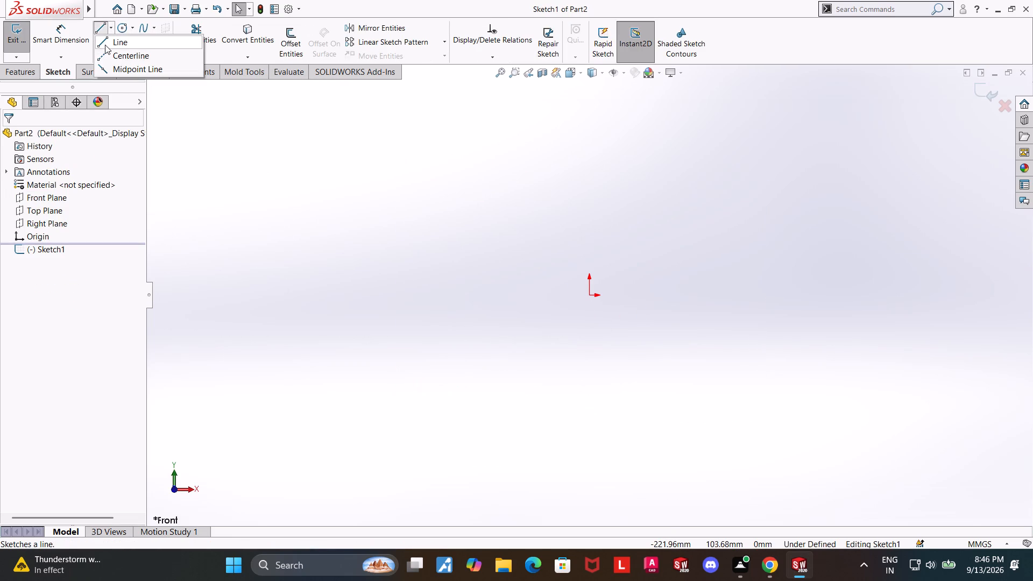
left_click(105, 45)
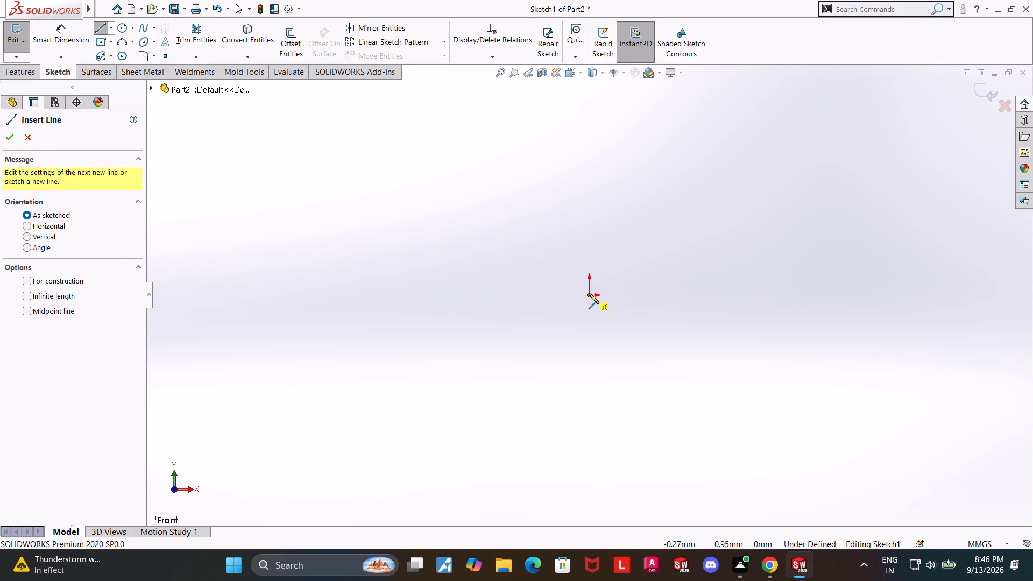
left_click(589, 294)
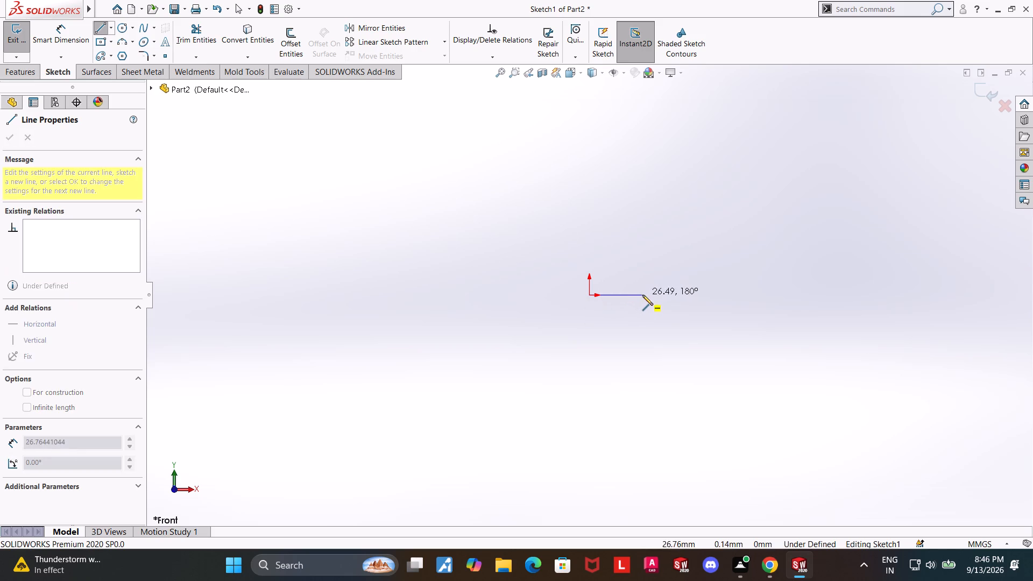
left_click(643, 295)
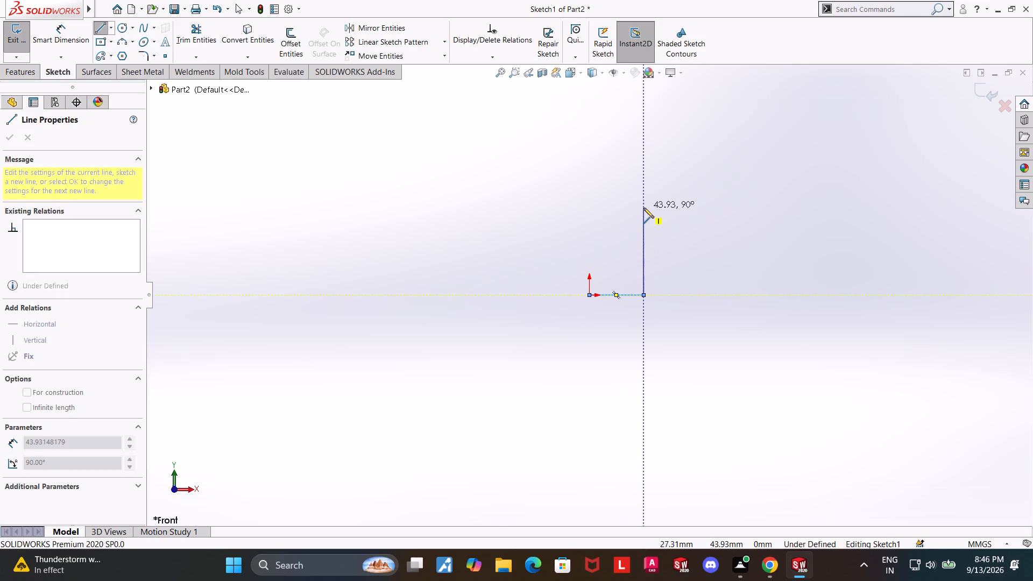
left_click(642, 200)
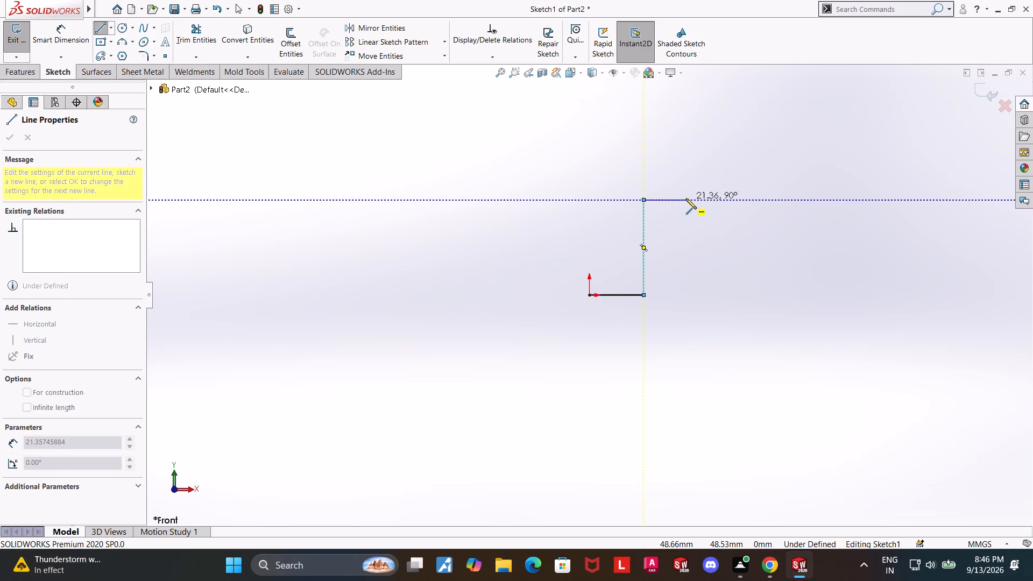
left_click(686, 199)
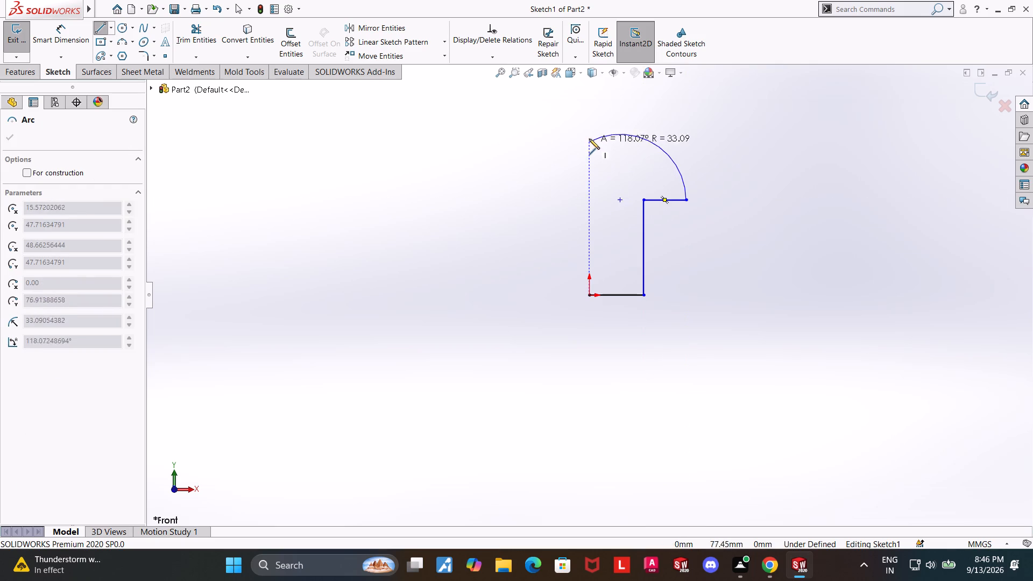
left_click(590, 101)
key("Escape")
key("Escape")
key("Escape")
Dimension the bottom horizontal line's length to 3.5/2 mm.
left_click(80, 33)
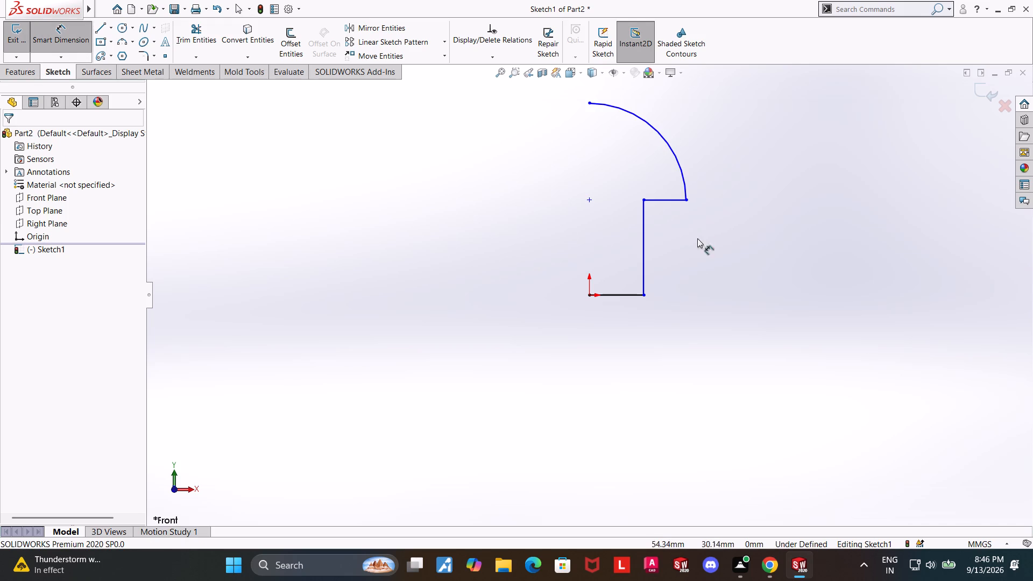
left_click(627, 297)
left_click(626, 342)
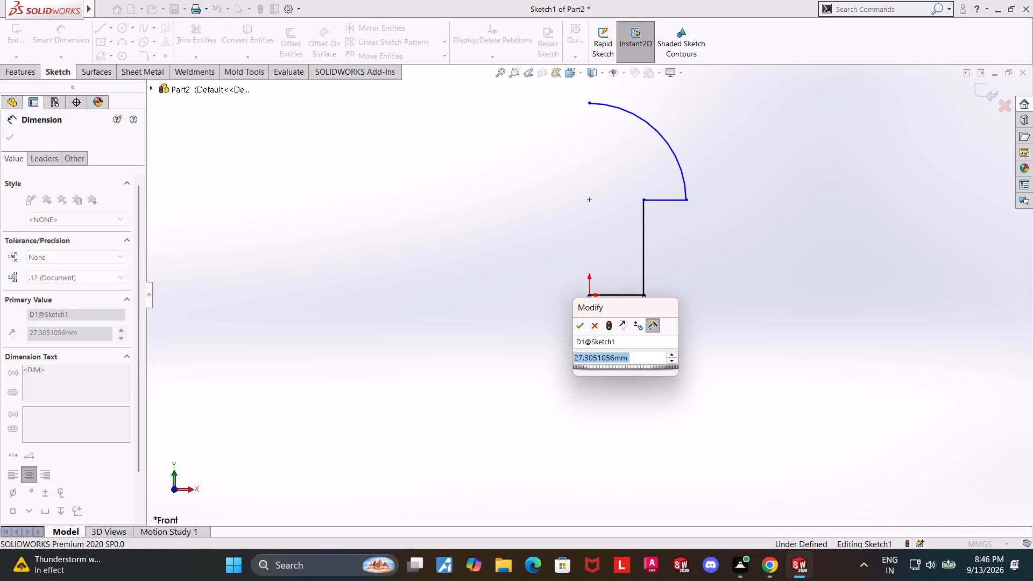
type("3.5/2")
key("Return")
key("Escape")
Dimension the horizontal distance from the origin to the outer end of the upper shoulder line as 3 mm.
scroll(707, 256, "up", 2)
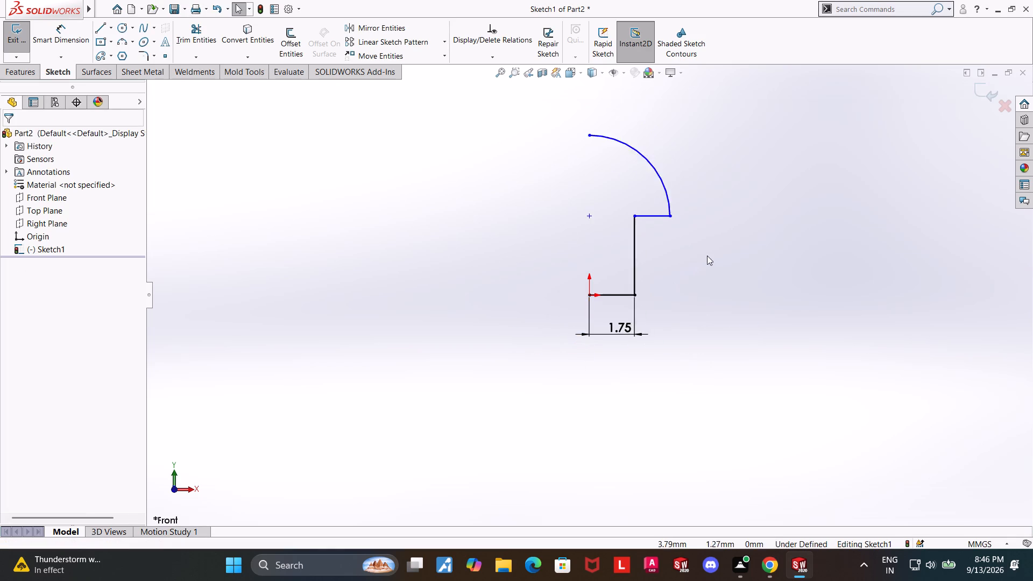
scroll(688, 236, "down", 1)
left_click(51, 33)
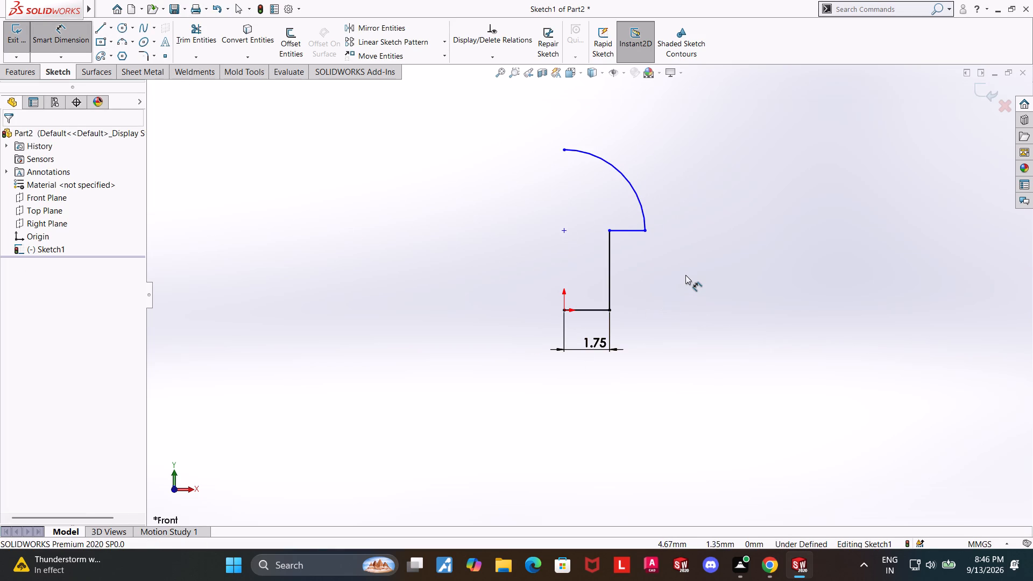
left_click(647, 230)
left_click(564, 312)
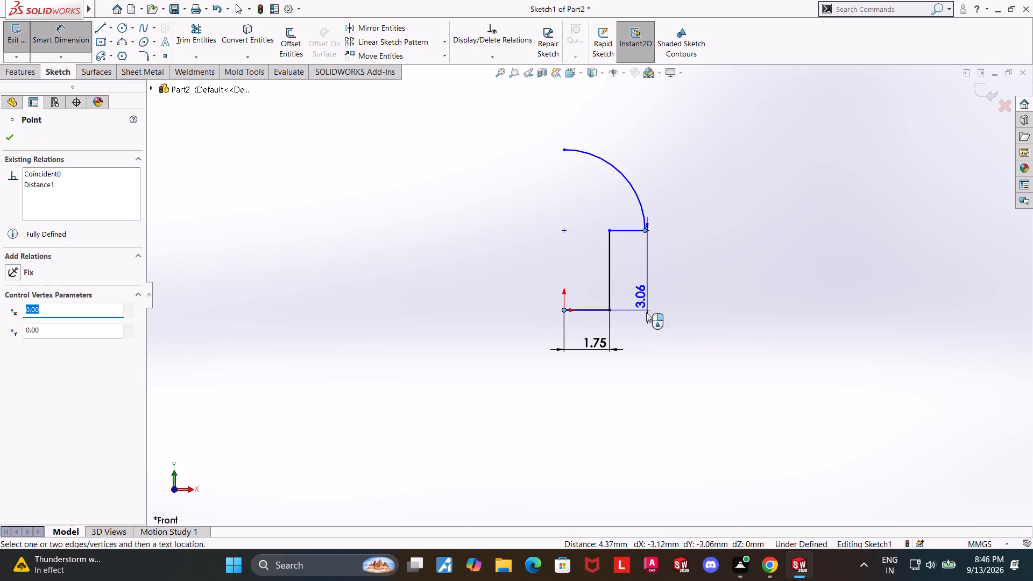
left_click(607, 398)
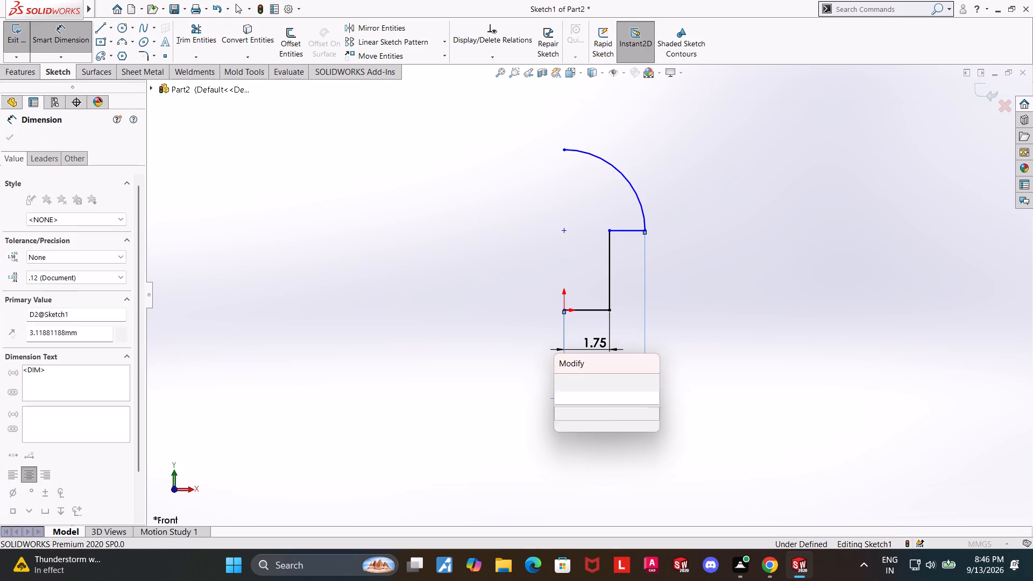
key("3")
key("Return")
key("Escape")
key("Escape")
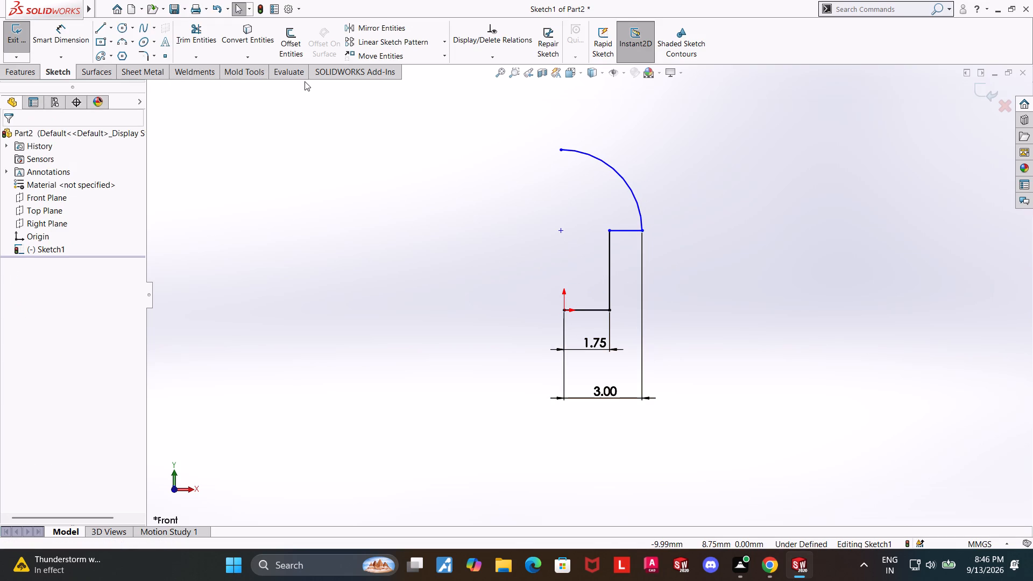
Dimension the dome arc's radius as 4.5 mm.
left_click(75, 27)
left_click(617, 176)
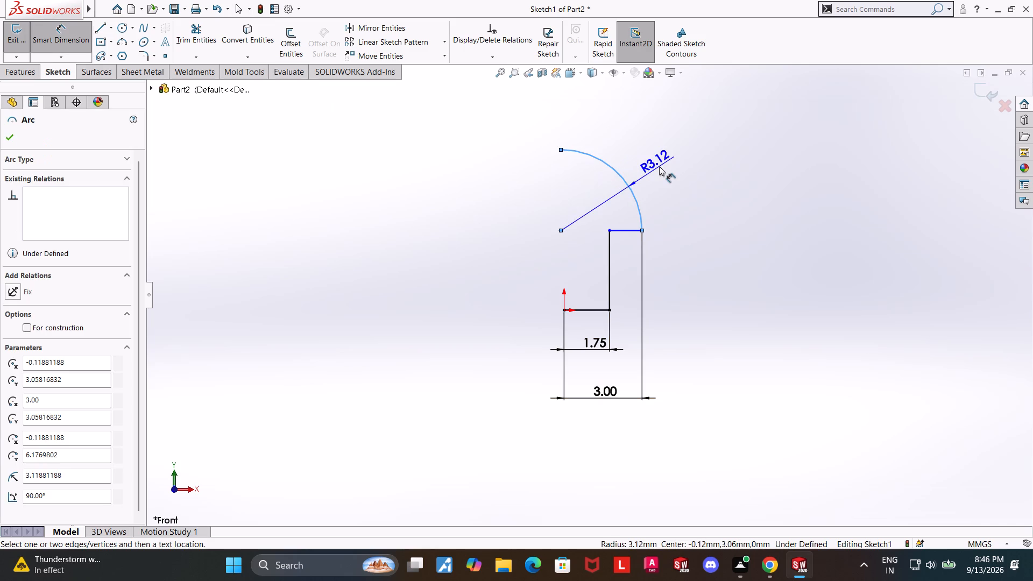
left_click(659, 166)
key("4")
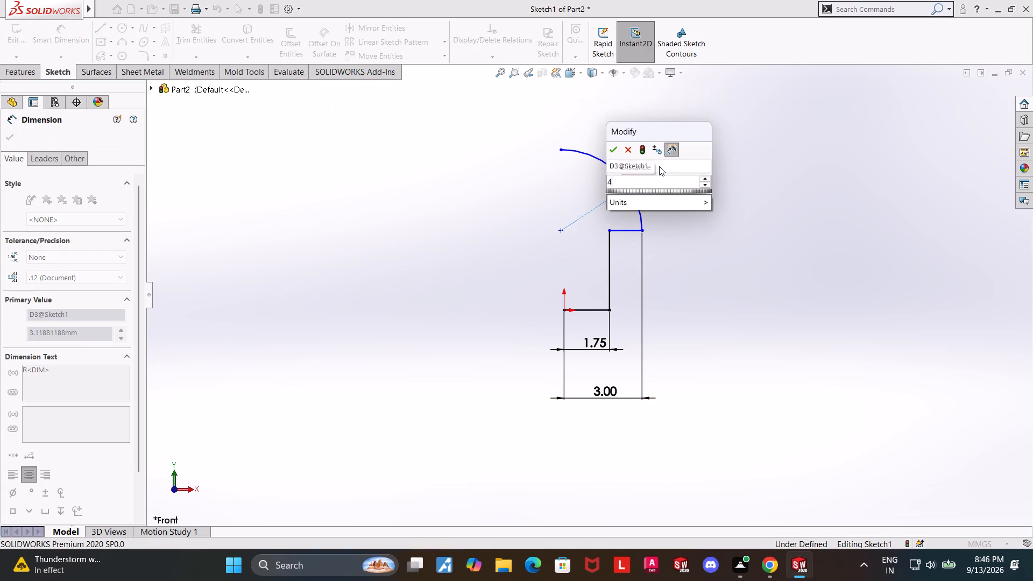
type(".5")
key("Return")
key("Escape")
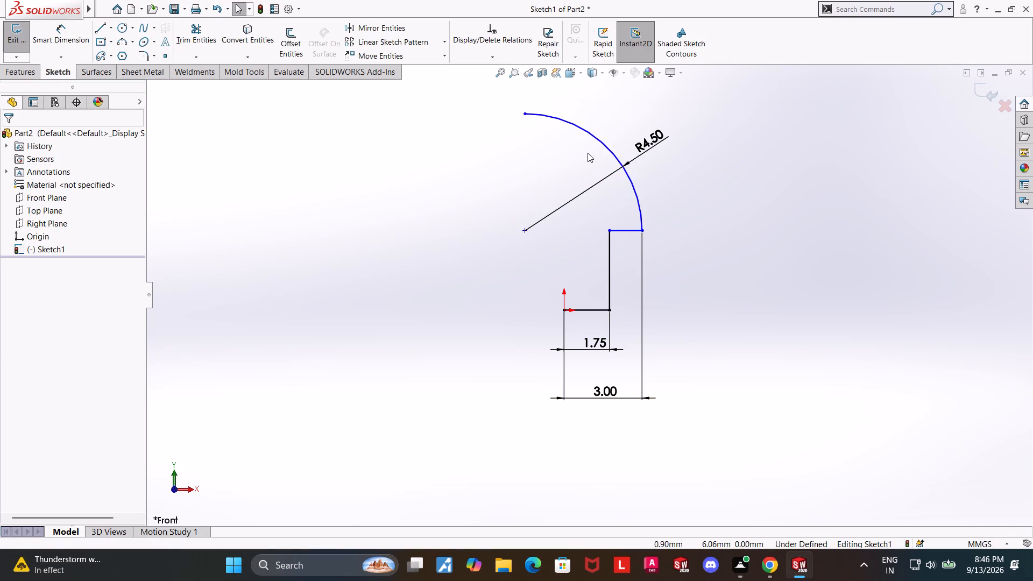
Undo the arc's radius dimension and the 3 mm value of the overall width dimension.
key("ctrl+z")
key("ctrl+z")
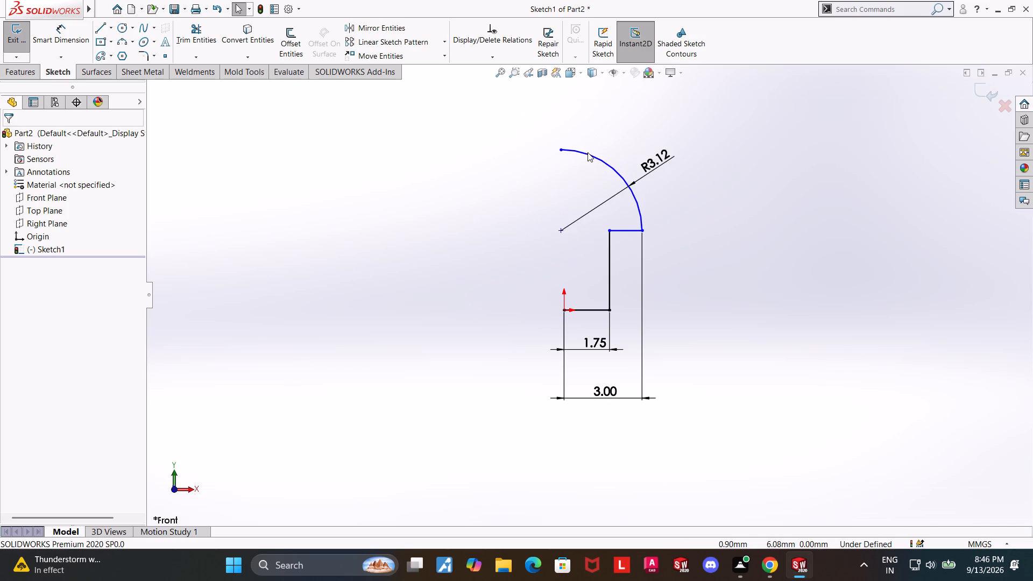
key("ctrl+z")
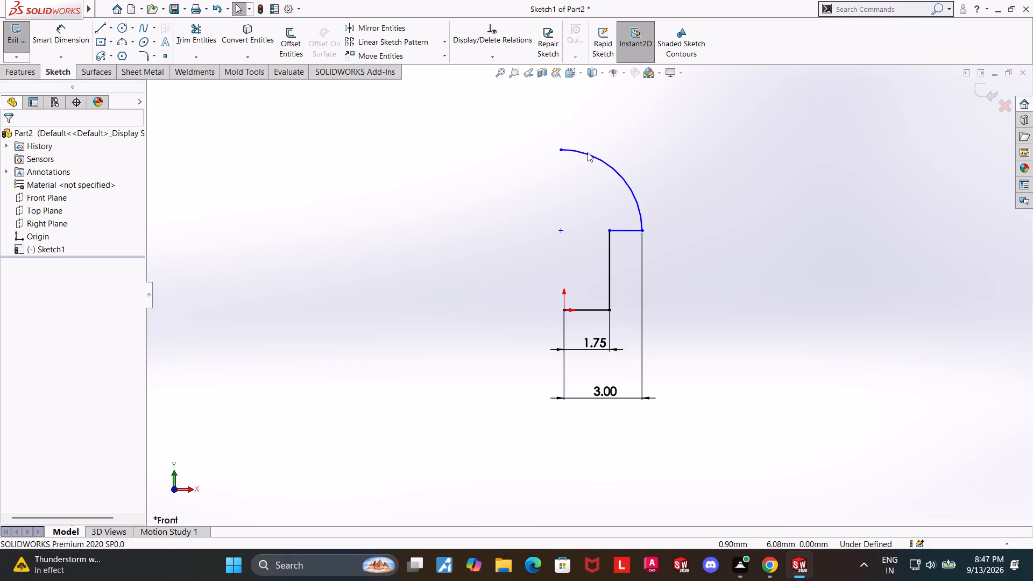
Trim away the entire dome arc above the shoulder line.
left_click(210, 30)
left_click_drag(668, 160, 612, 192)
key("Escape")
key("Escape")
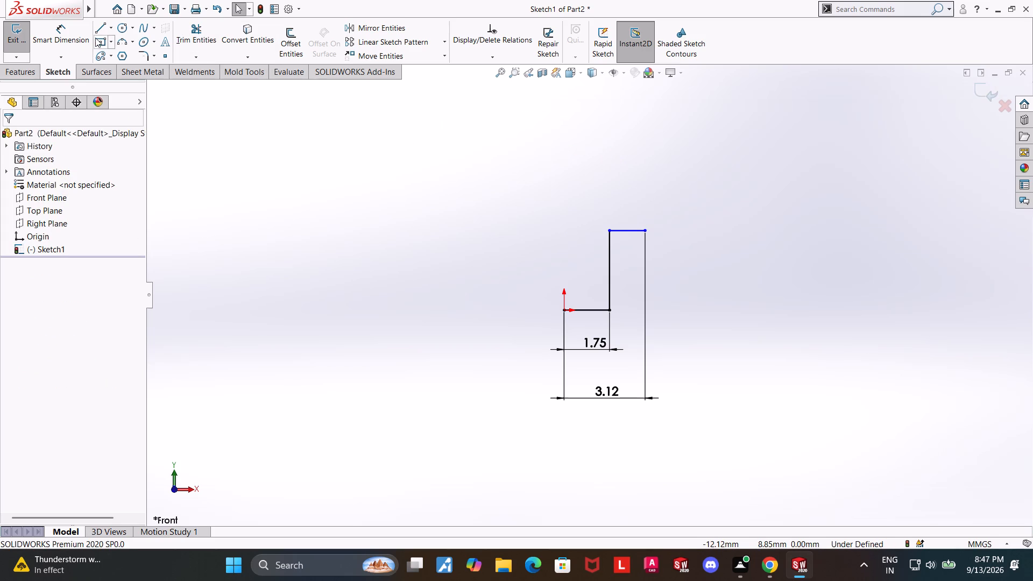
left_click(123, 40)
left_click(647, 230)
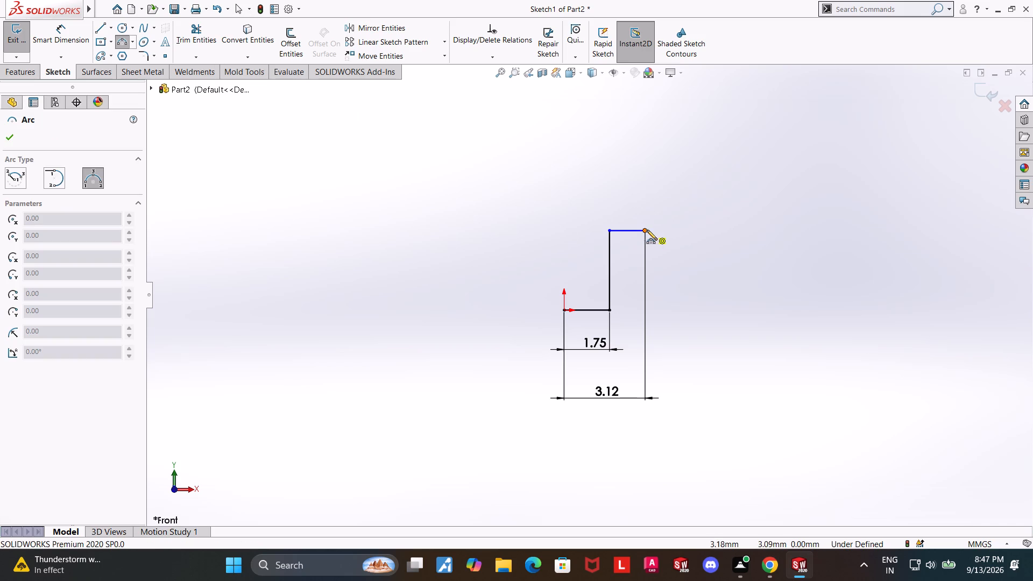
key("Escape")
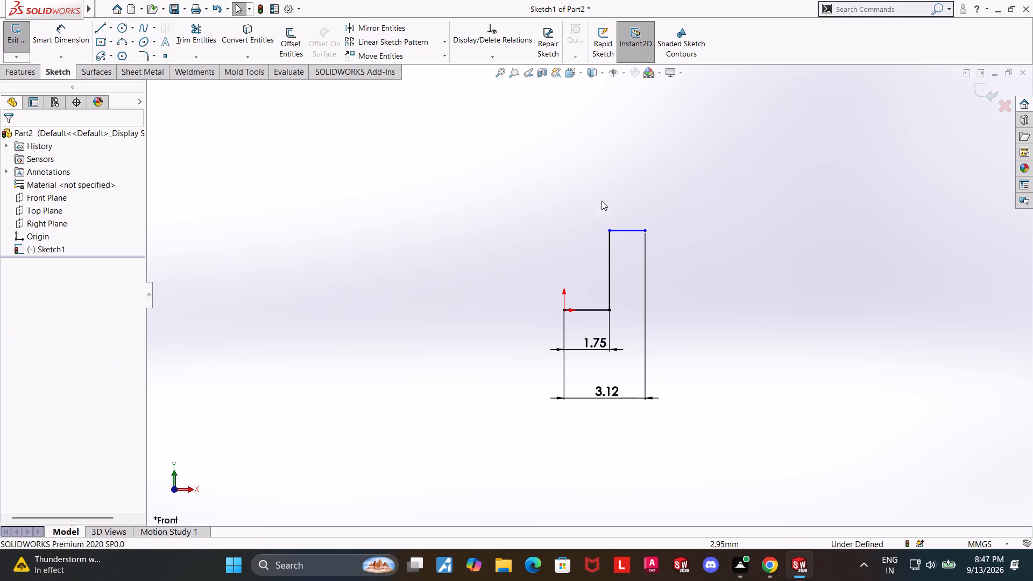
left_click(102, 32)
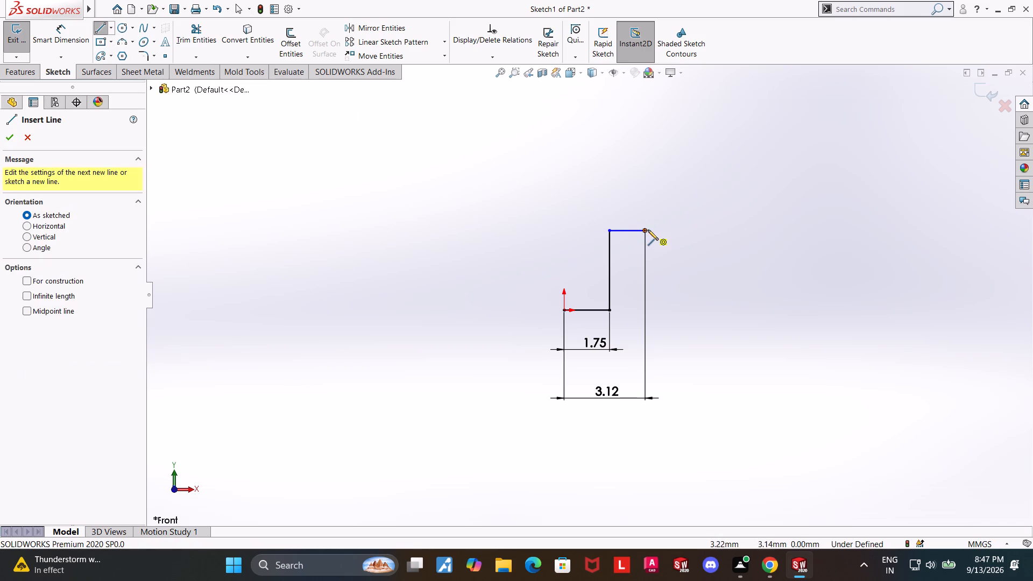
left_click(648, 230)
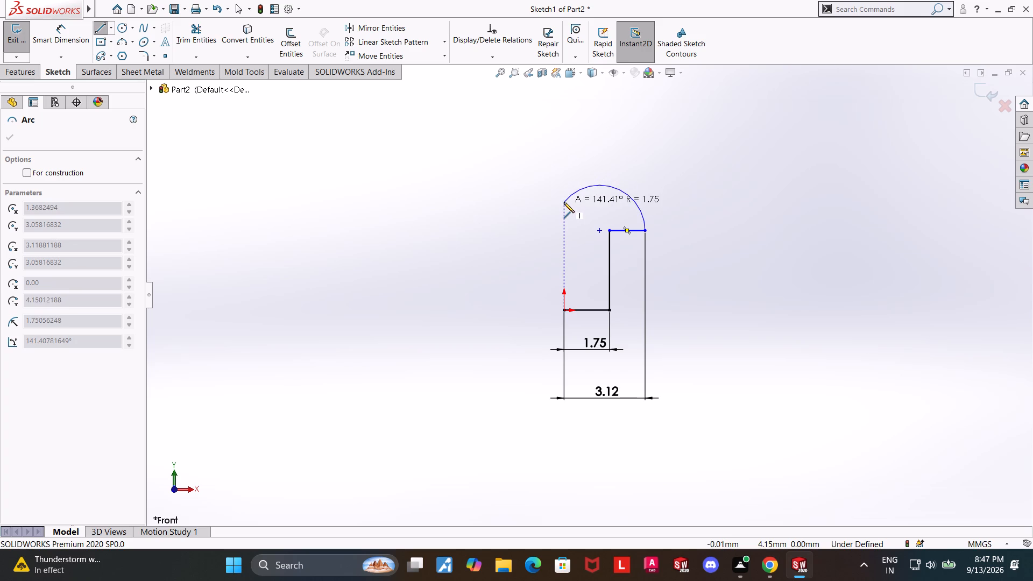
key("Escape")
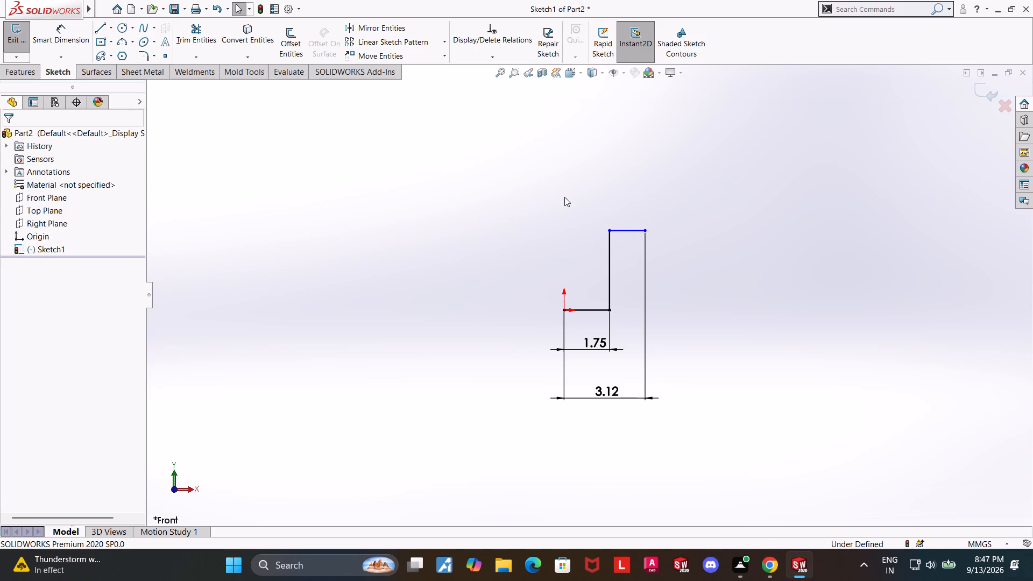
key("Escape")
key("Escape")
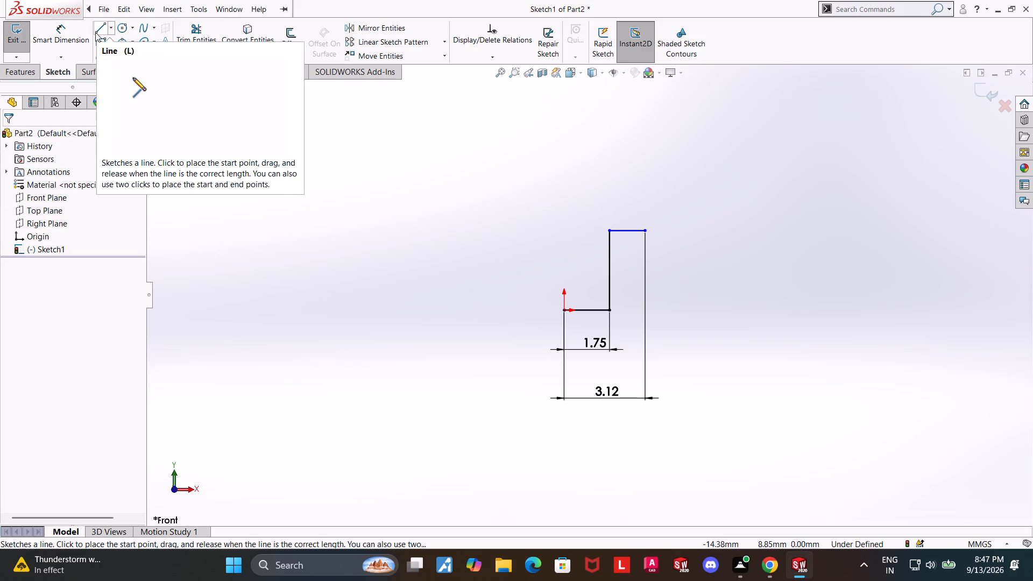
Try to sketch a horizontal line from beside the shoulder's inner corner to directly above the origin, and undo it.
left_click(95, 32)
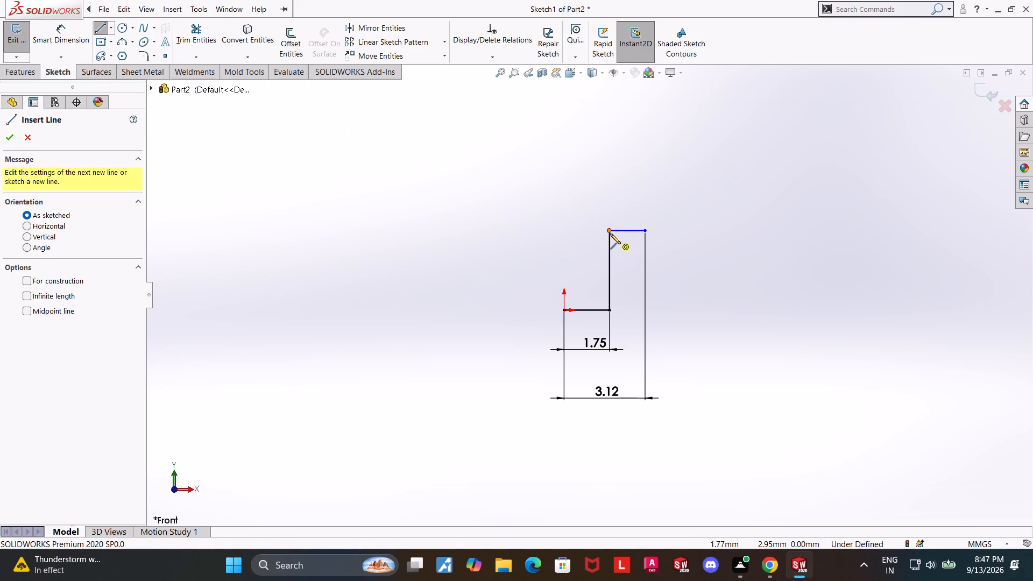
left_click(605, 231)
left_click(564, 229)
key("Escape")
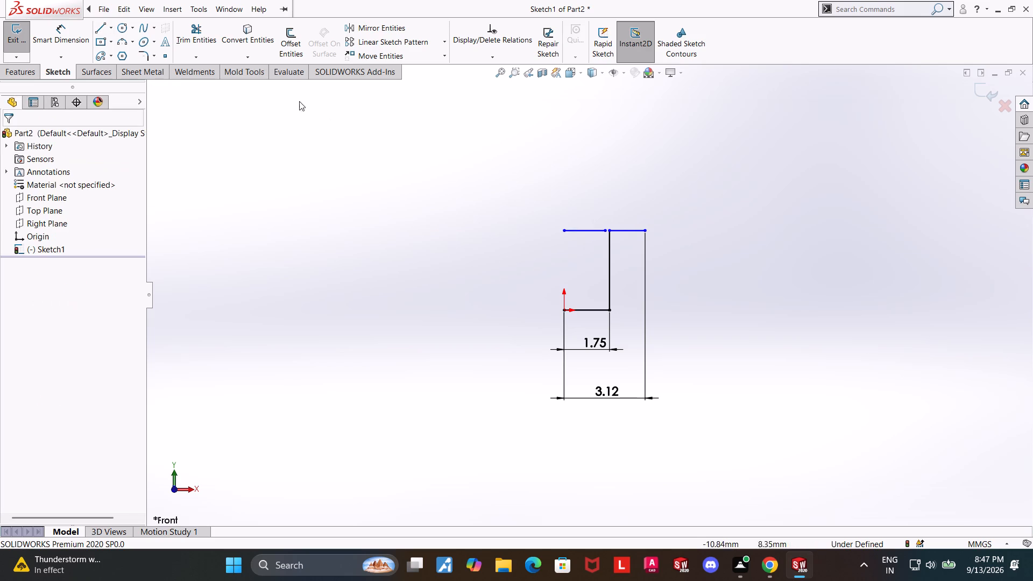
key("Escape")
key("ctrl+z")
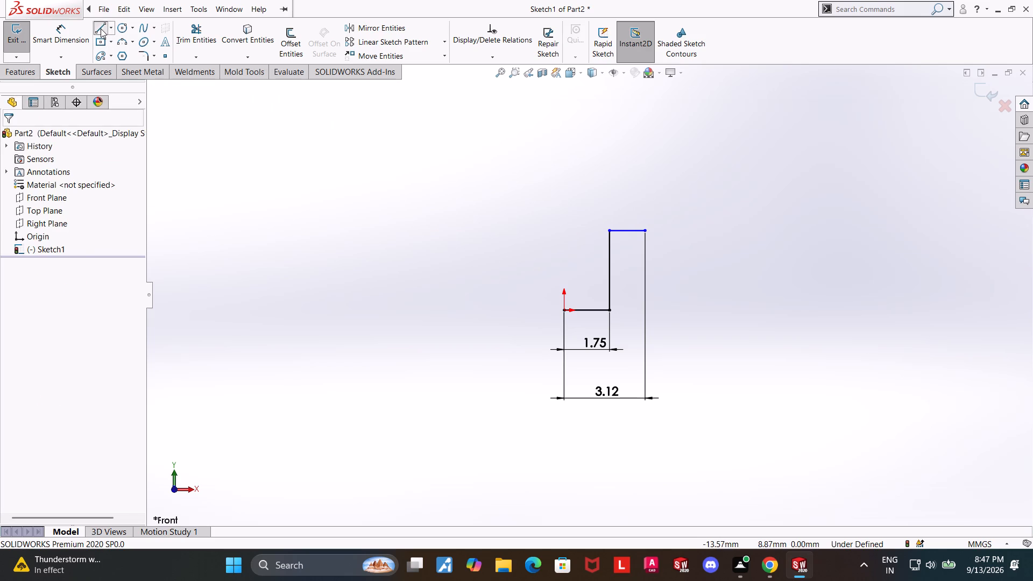
Sketch a horizontal line about 1.75 mm long from the shoulder's inner corner to the point directly above the origin.
left_click(101, 29)
left_click(610, 233)
left_click(564, 229)
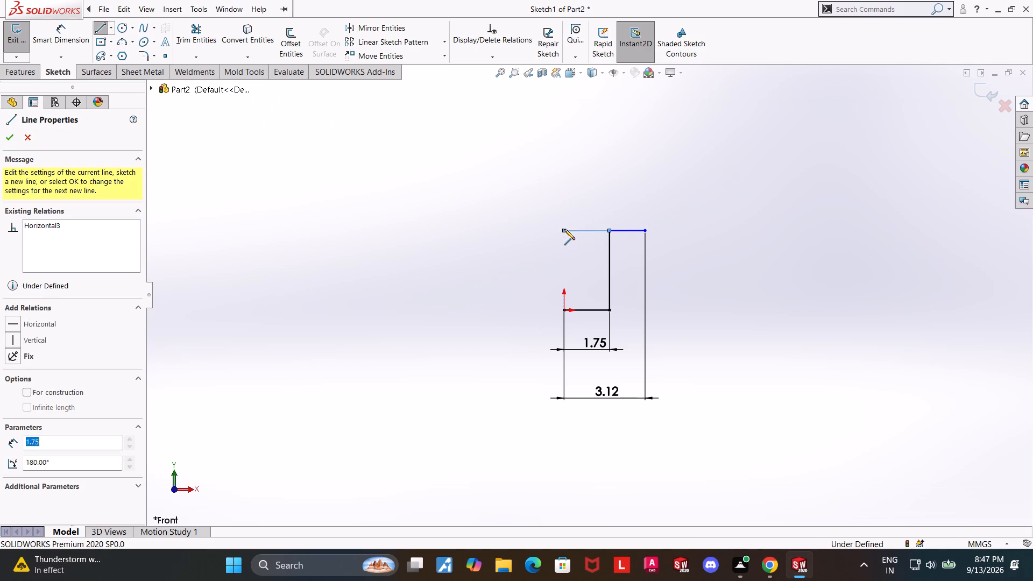
key("Escape")
key("Escape")
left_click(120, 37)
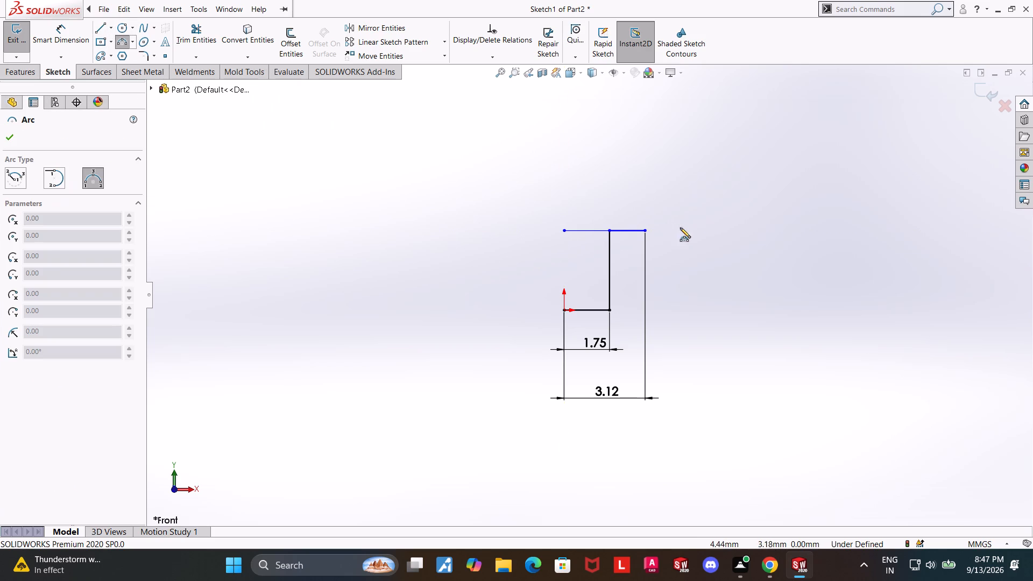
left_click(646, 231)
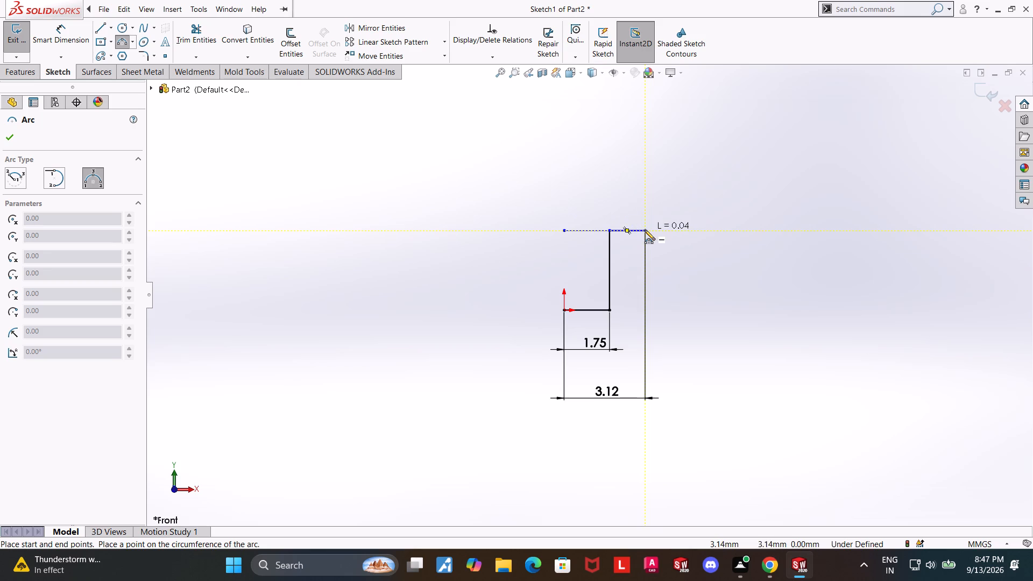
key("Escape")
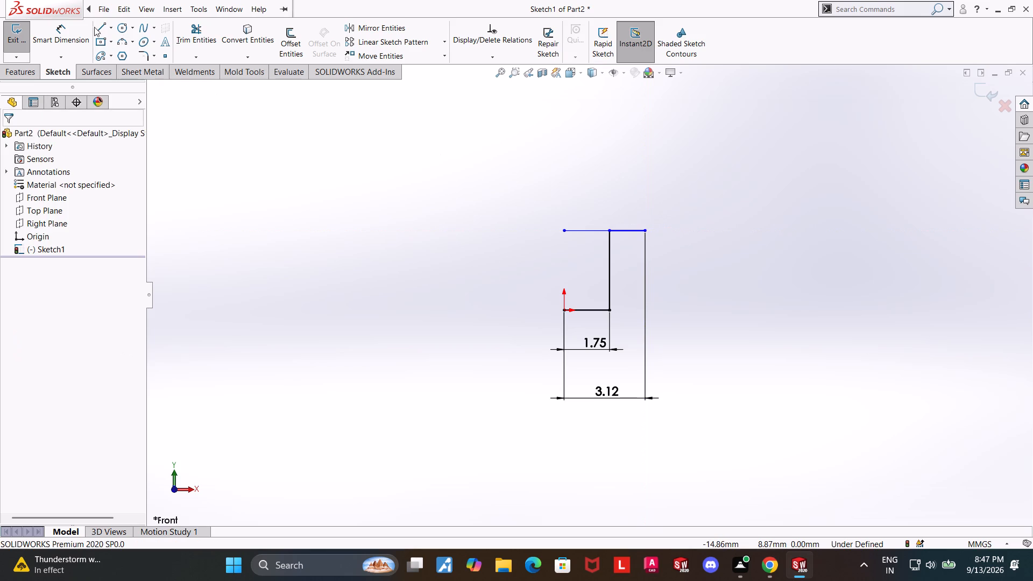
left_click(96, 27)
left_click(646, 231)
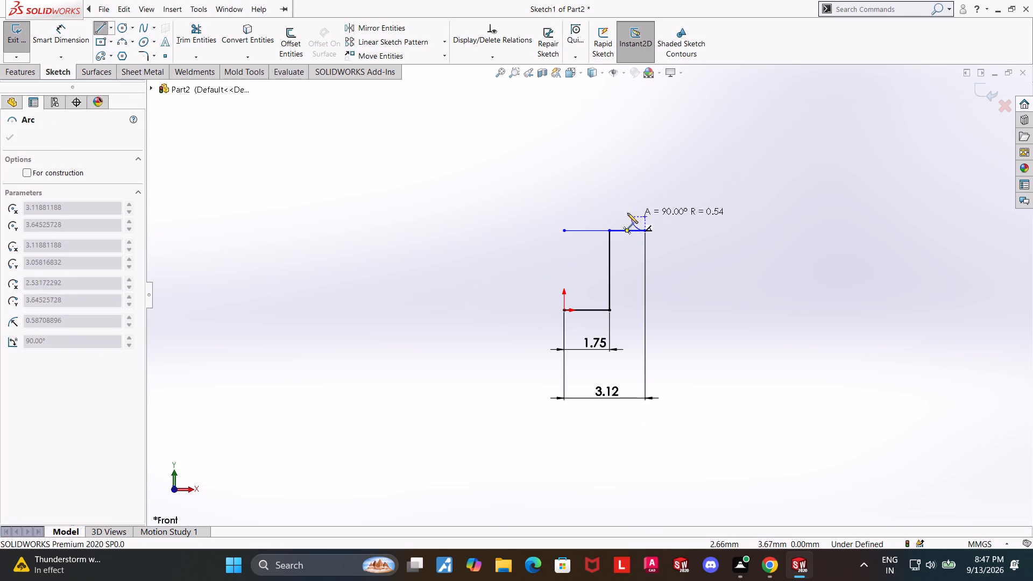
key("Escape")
Sketch a dome arc of about 1.73 mm radius from the shoulder line's outer end to a point directly above the origin.
left_click(103, 30)
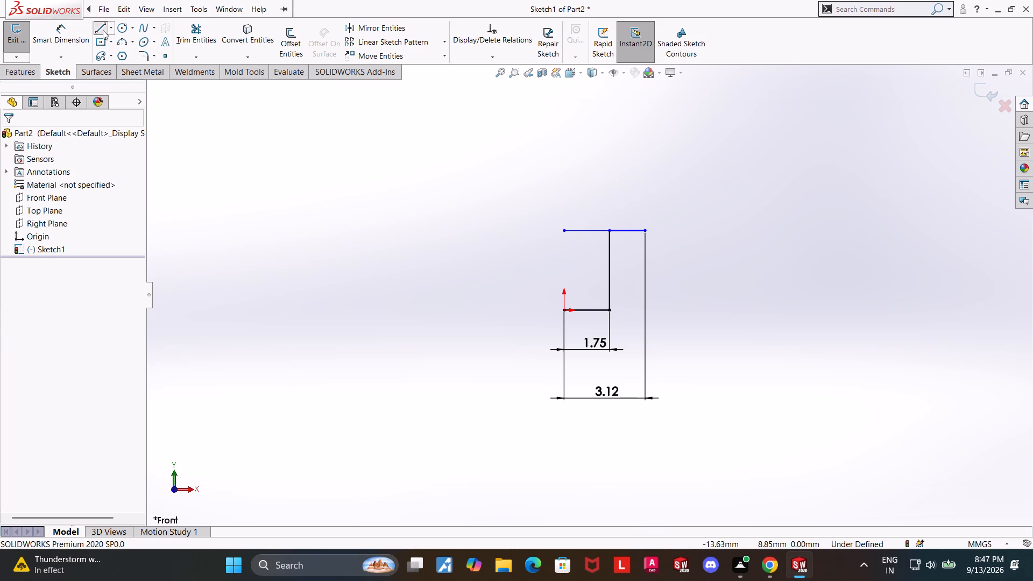
left_click(645, 231)
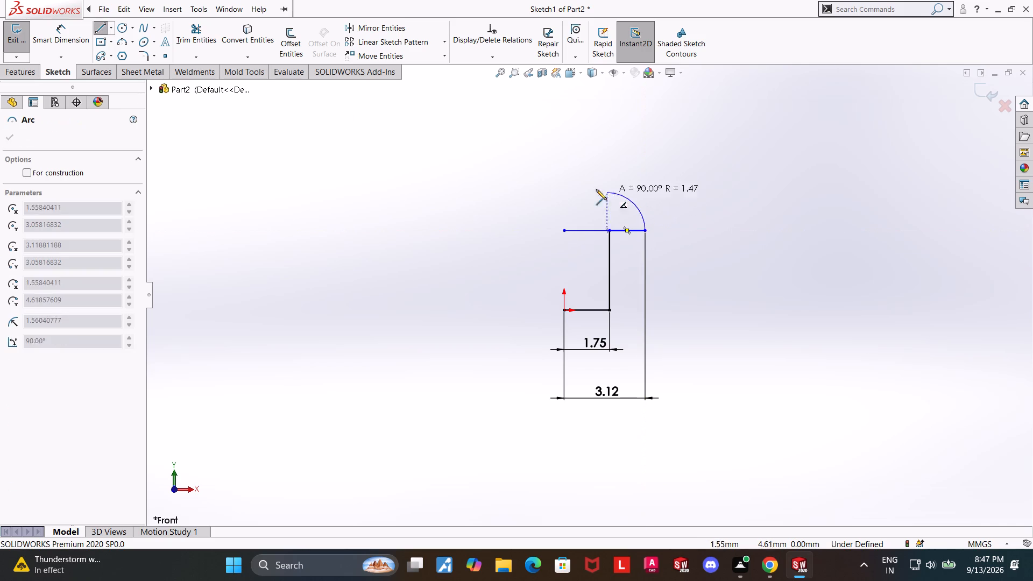
left_click(563, 204)
key("Escape")
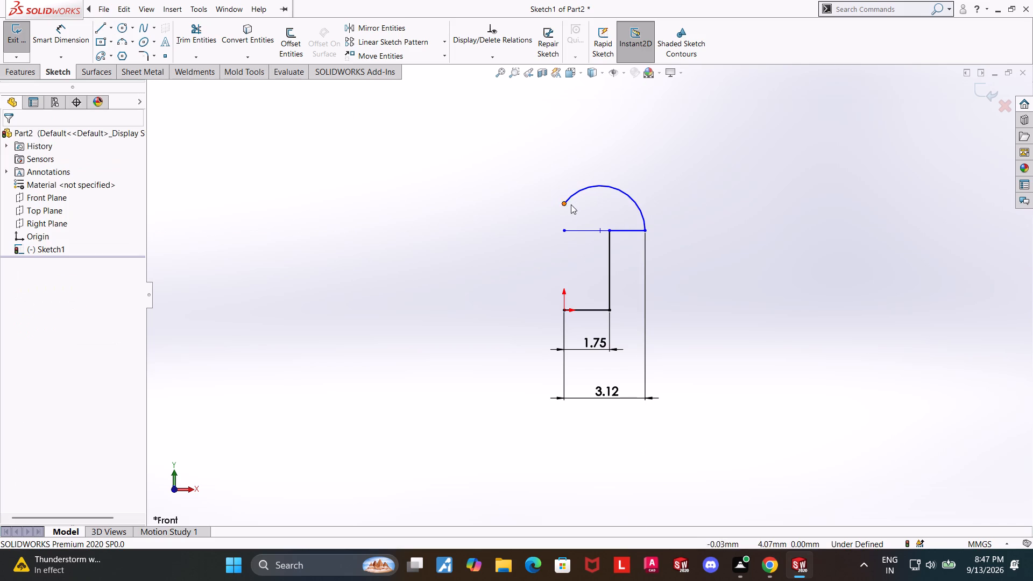
key("Escape")
Dimension the new dome arc's radius as 4.5 mm.
left_click(70, 37)
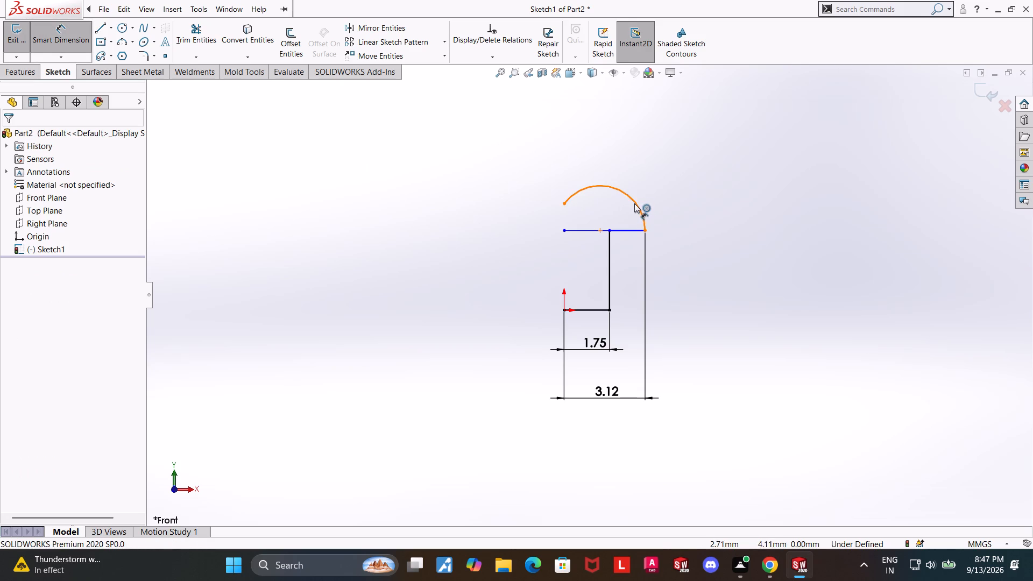
left_click(634, 203)
left_click(659, 194)
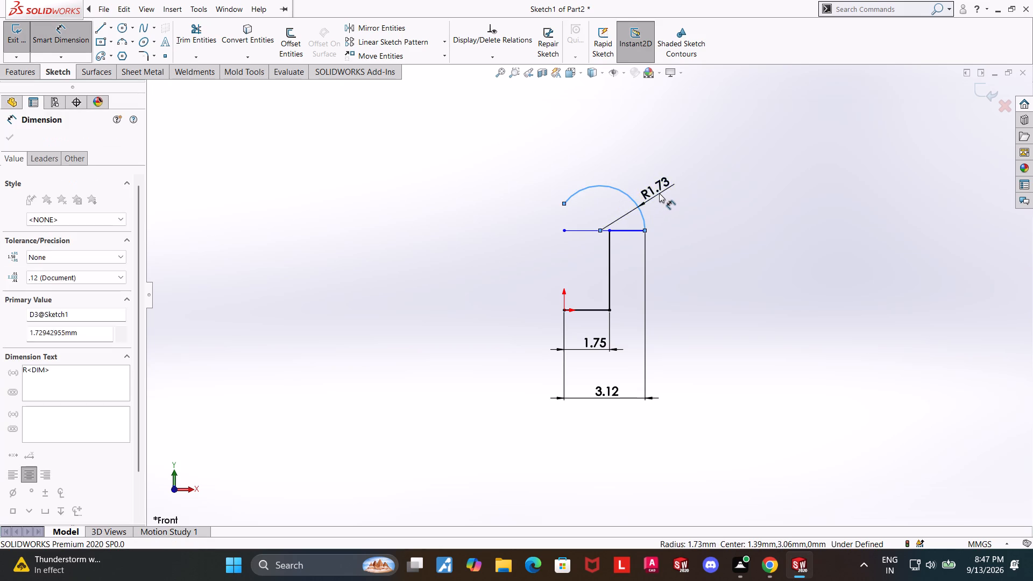
type("4.5")
key("Return")
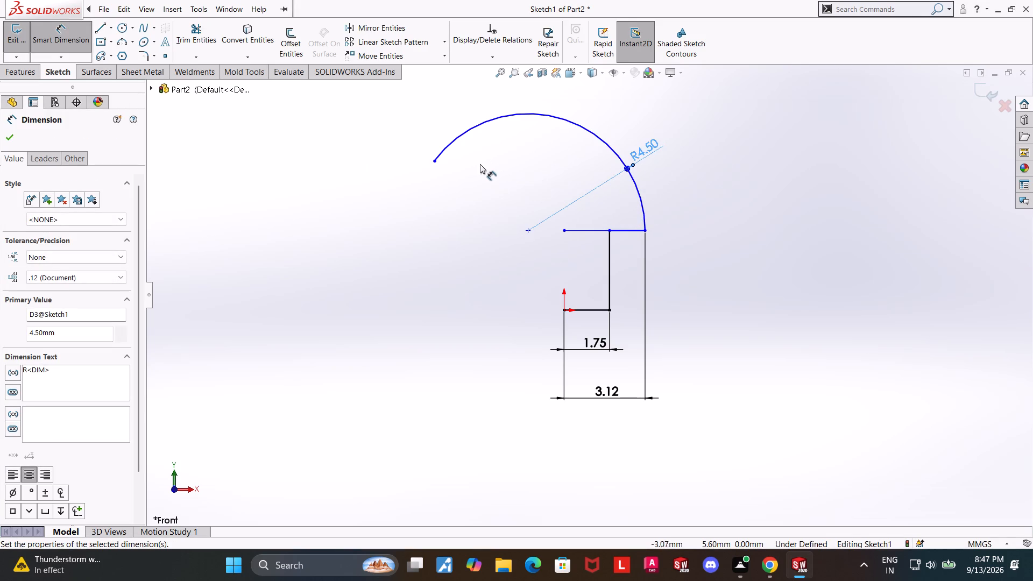
Undo the 4.5 mm value of the dome arc's radius dimension.
key("ctrl+z")
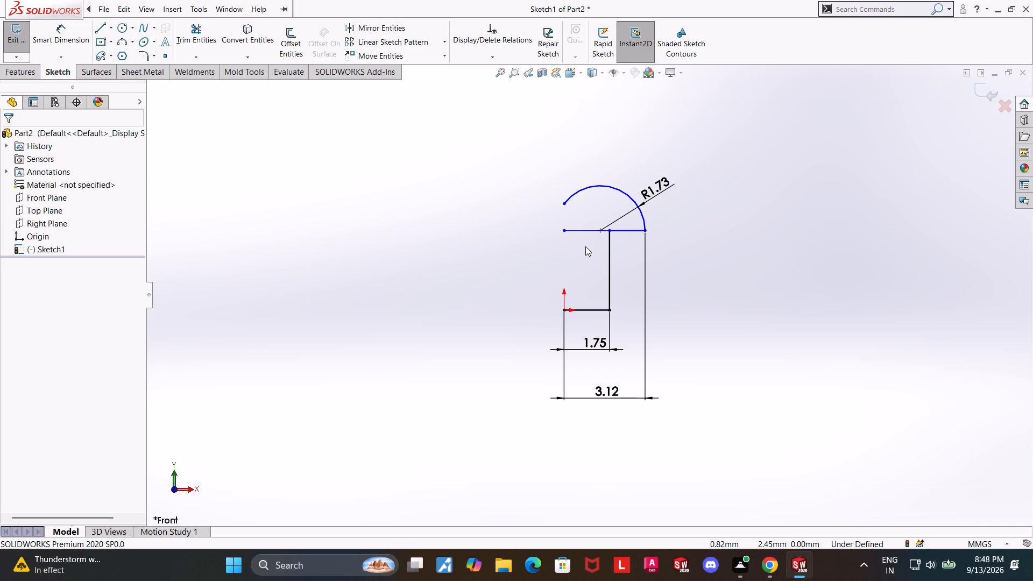
key("Escape")
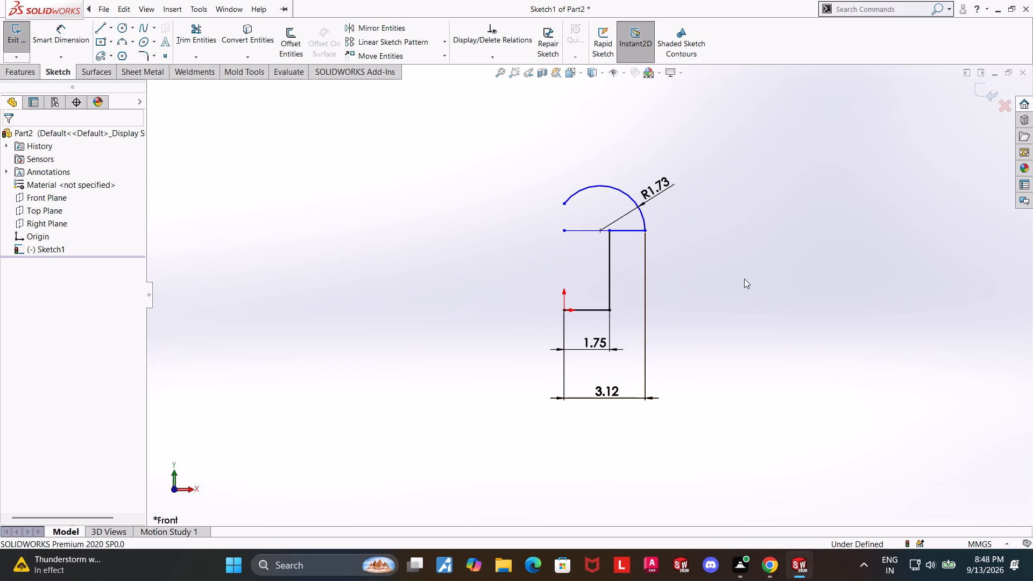
Sketch a vertical line about 3.06 mm long from the origin to the free end of the upper horizontal line.
scroll(600, 283, "down", 2)
left_click(102, 29)
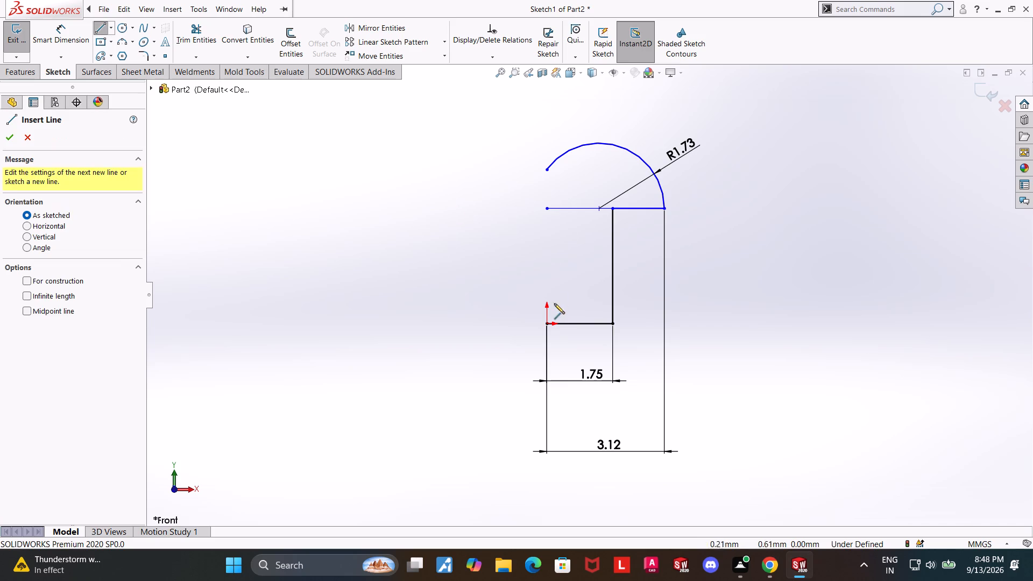
left_click(546, 322)
left_click(548, 210)
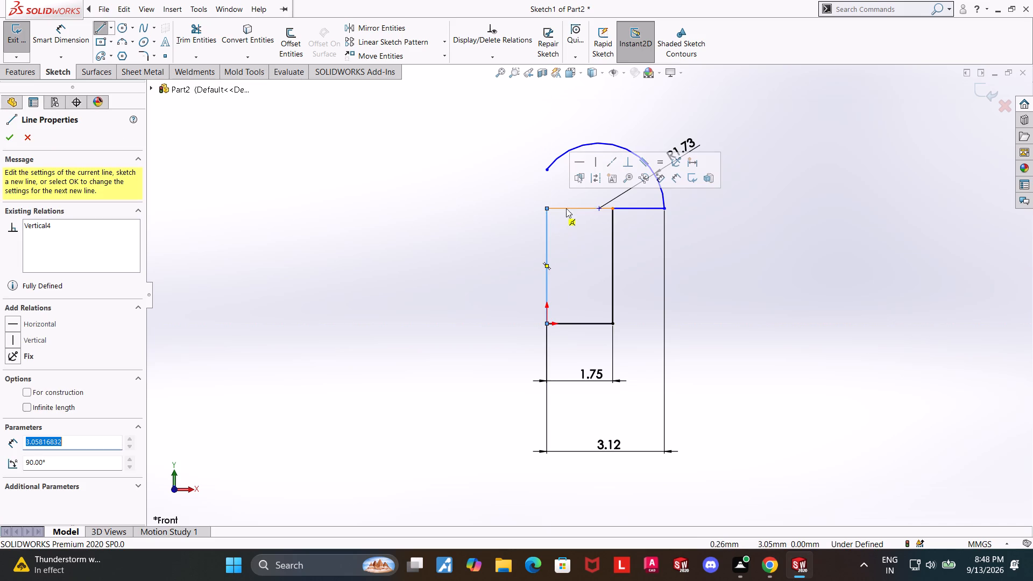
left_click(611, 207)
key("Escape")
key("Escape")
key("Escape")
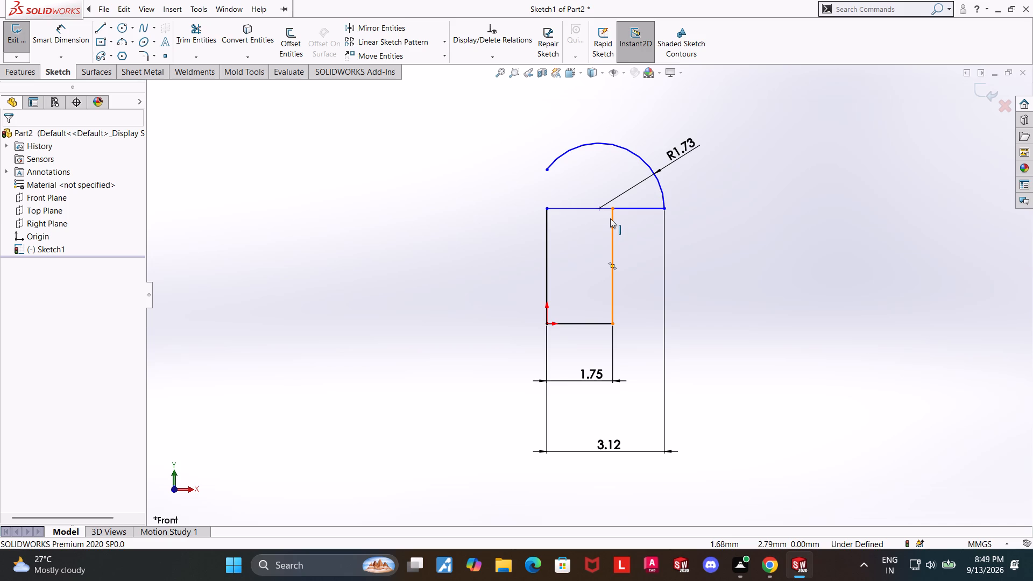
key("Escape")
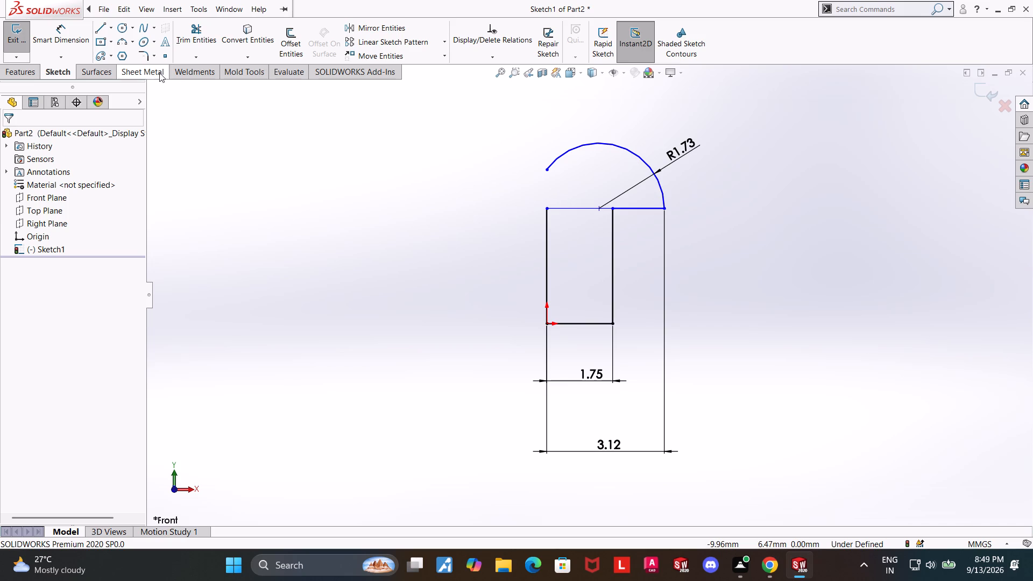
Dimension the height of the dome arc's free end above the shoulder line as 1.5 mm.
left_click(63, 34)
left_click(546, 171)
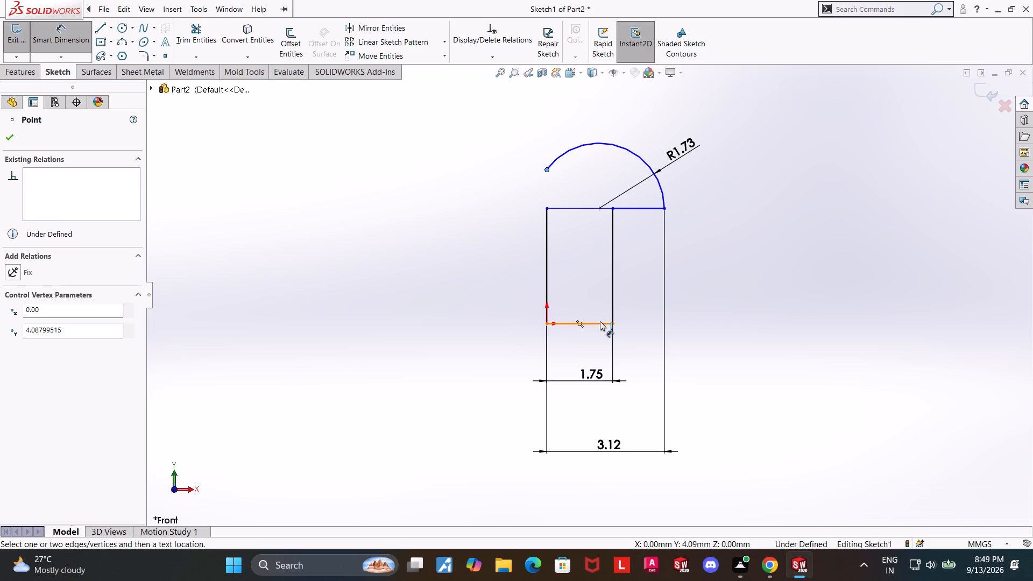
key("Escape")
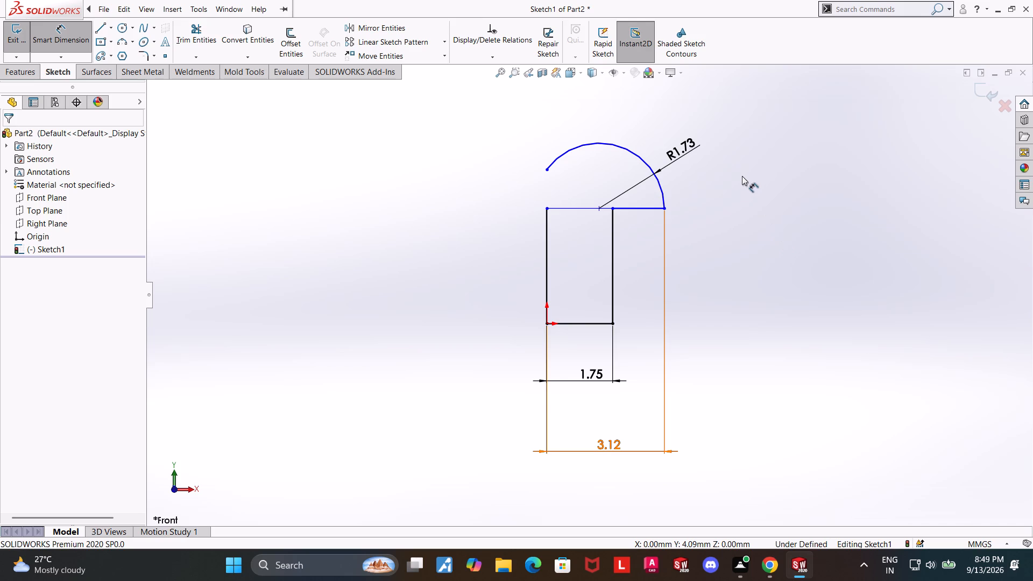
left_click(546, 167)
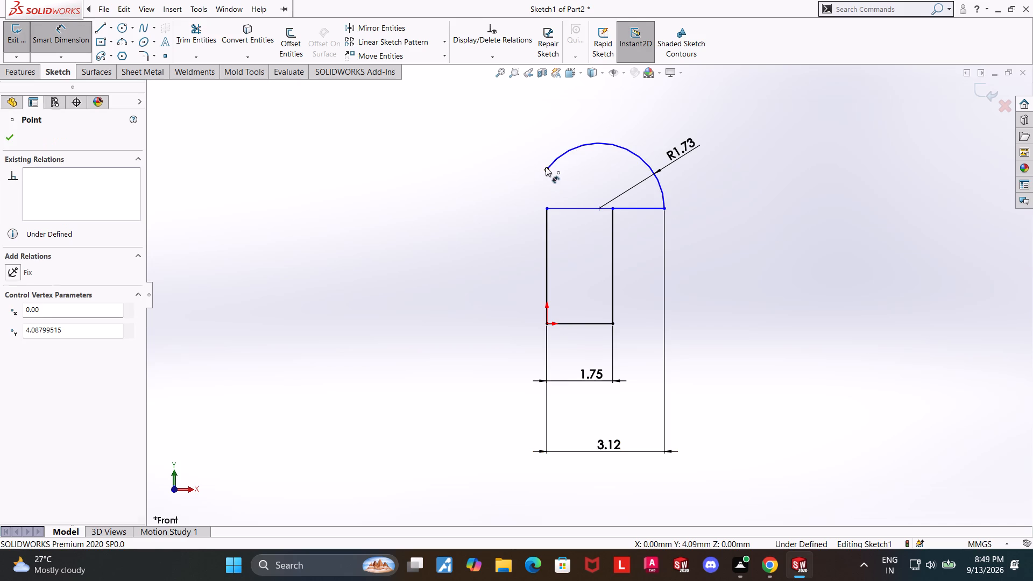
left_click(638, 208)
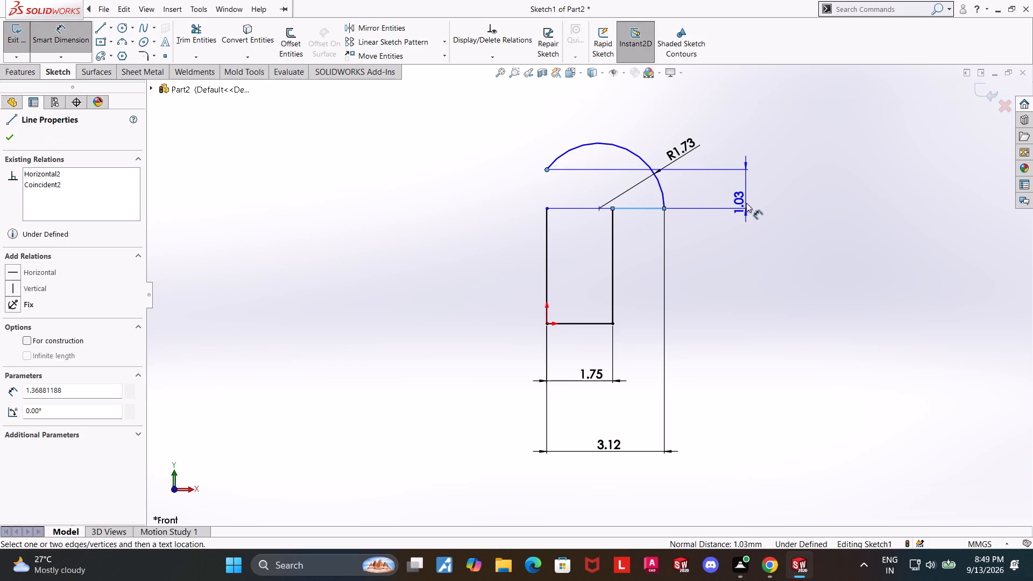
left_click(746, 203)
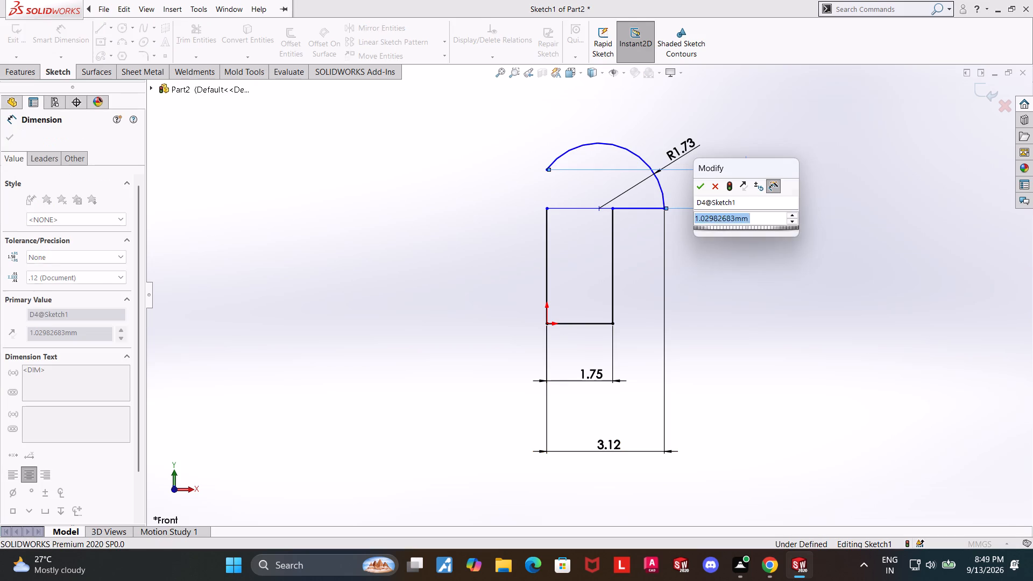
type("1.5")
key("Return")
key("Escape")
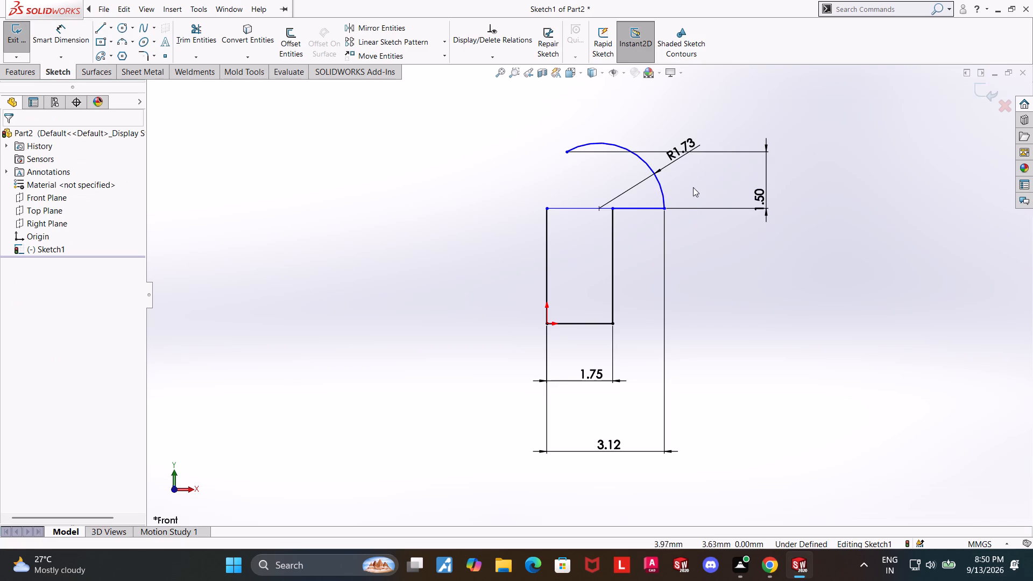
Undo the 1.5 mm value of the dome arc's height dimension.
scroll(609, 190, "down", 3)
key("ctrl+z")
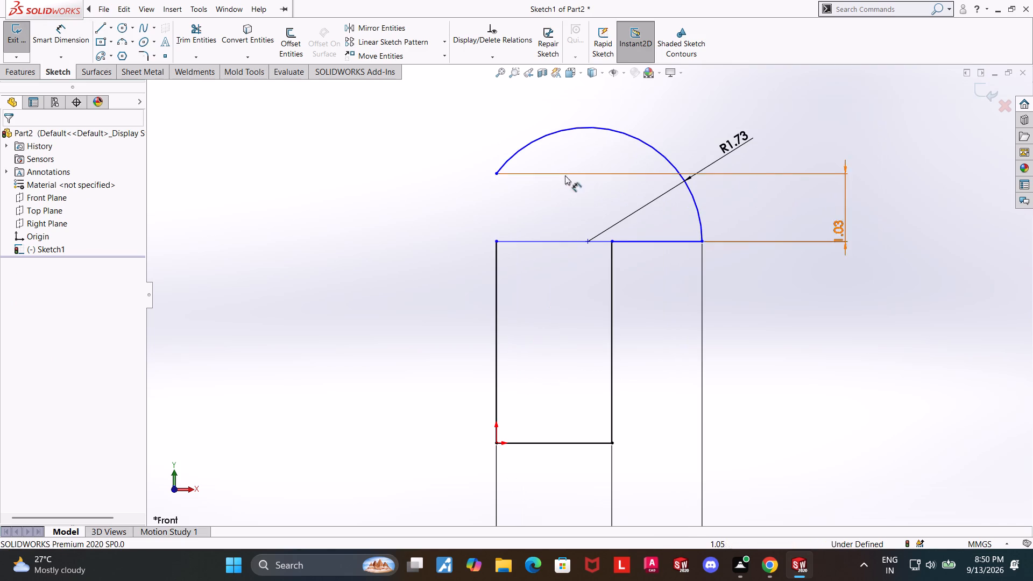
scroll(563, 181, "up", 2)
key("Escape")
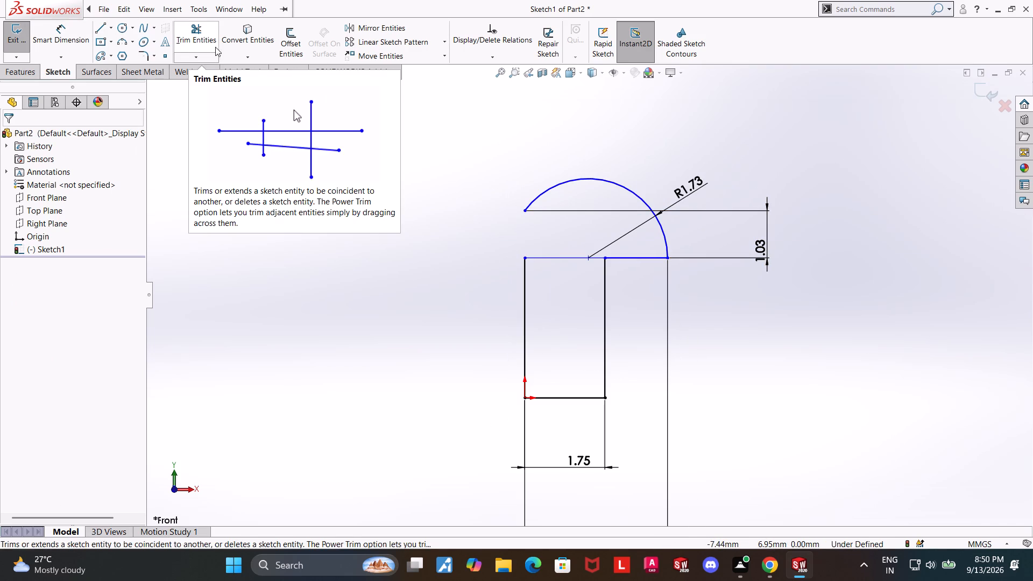
Trim away the dome arc above the shoulder line.
left_click(207, 35)
left_click_drag(600, 144, 595, 193)
scroll(628, 211, "up", 2)
key("Escape")
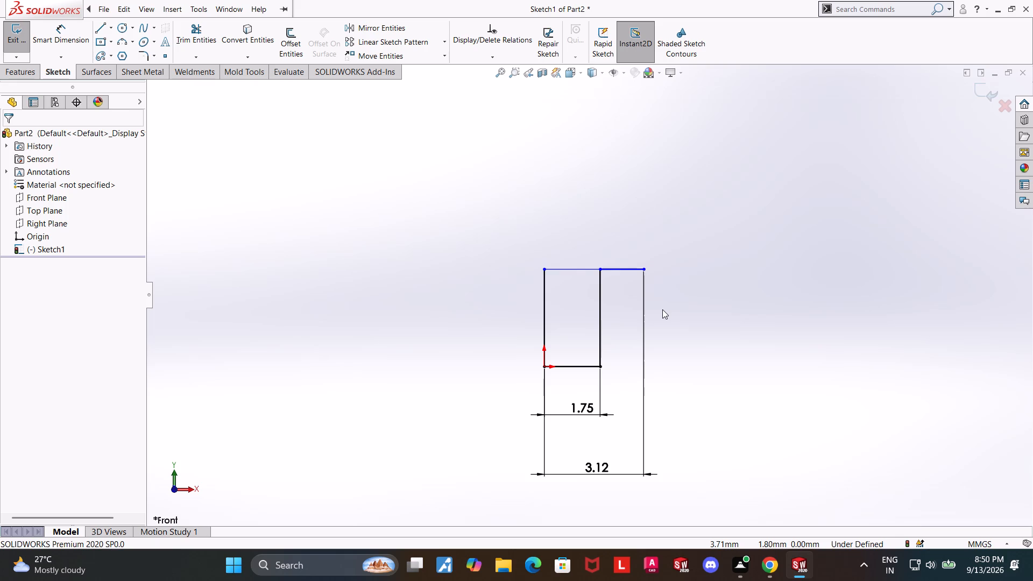
key("Escape")
Sketch a three-point dome arc of about 3.49 mm radius from the shoulder line's outer end to a point directly above the origin.
left_click(118, 45)
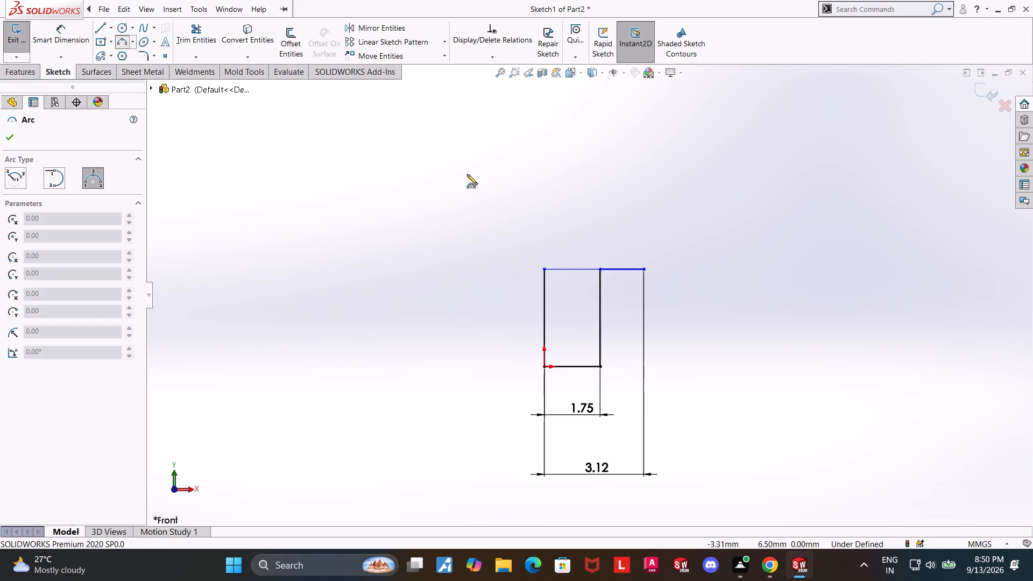
left_click(645, 268)
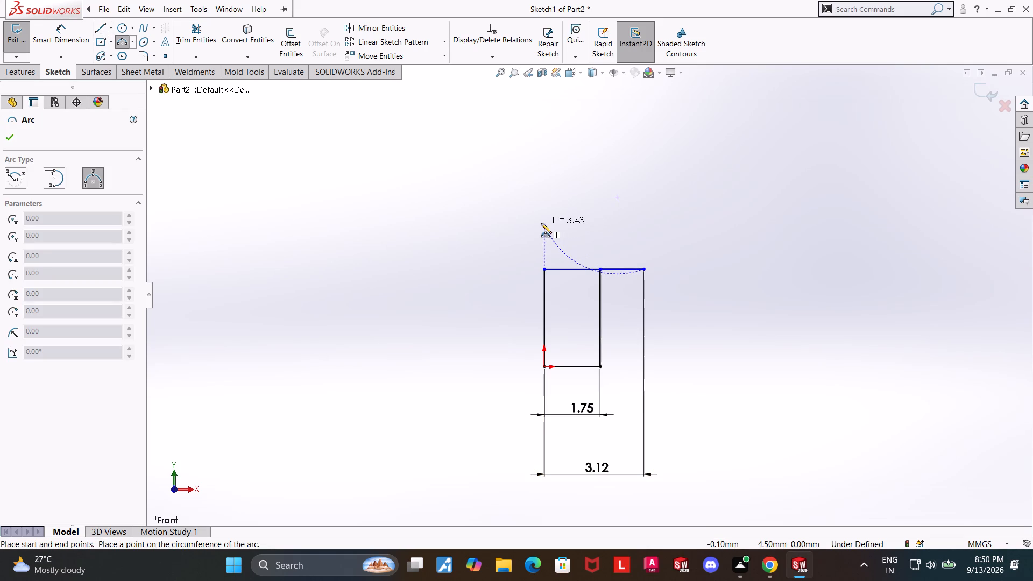
left_click(541, 223)
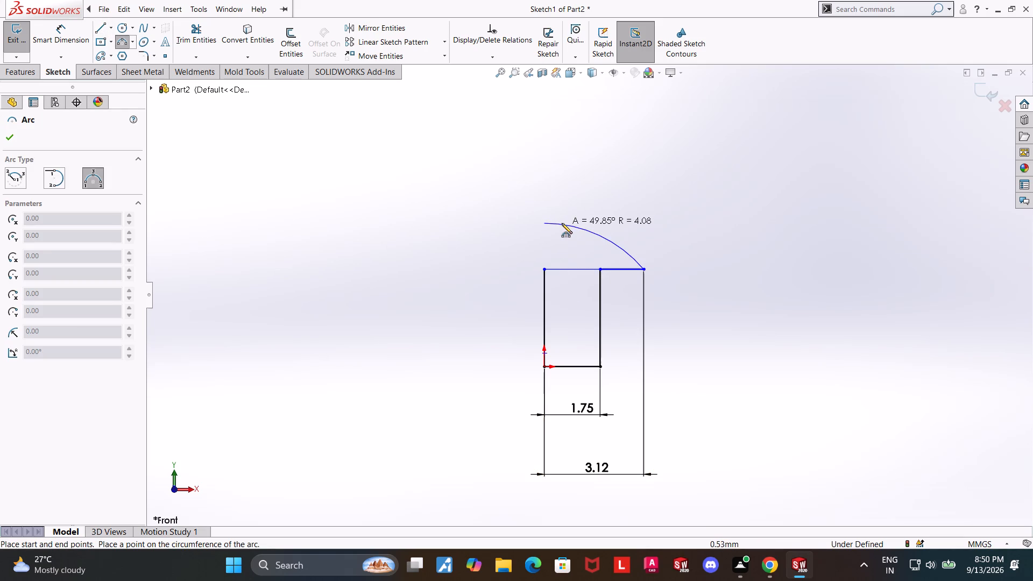
left_click(562, 223)
key("Escape")
key("Escape")
key("Escape")
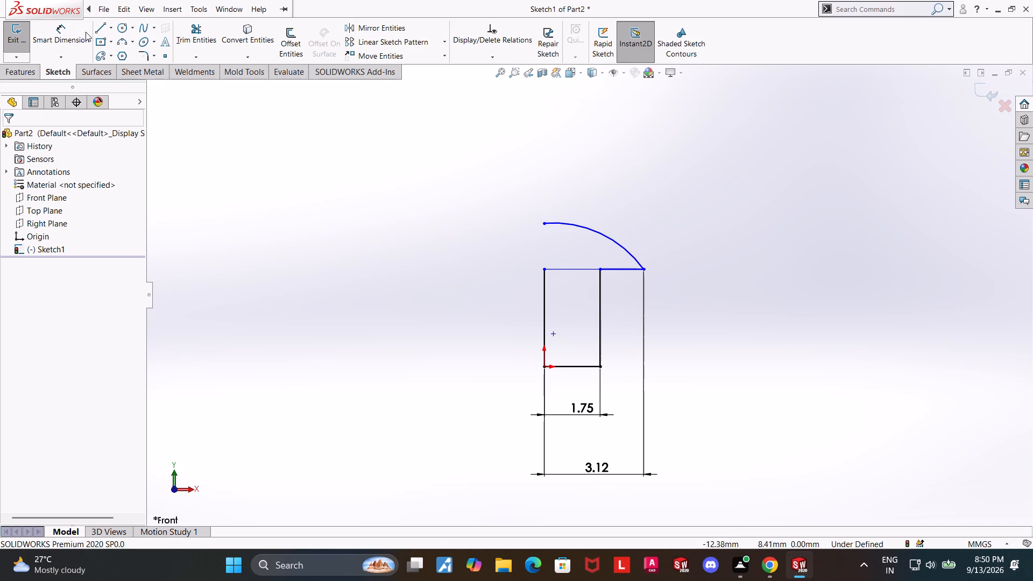
Dimension the dome arc's upper end above the shoulder line, keeping about 1.45 mm as drawn and naming the dimension 1.5.
left_click(77, 31)
left_click(544, 222)
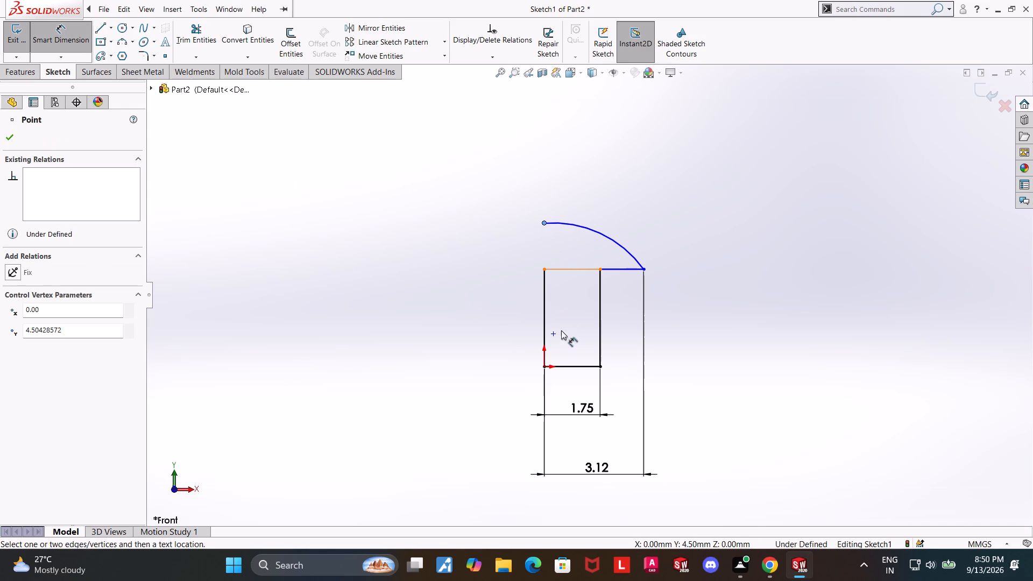
left_click(614, 269)
double_click(719, 252)
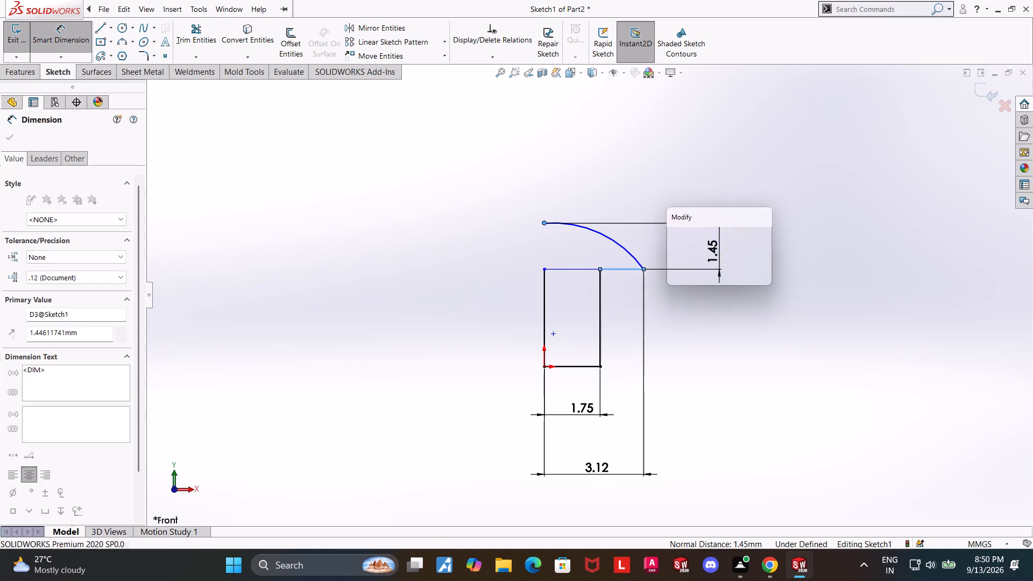
type("1.")
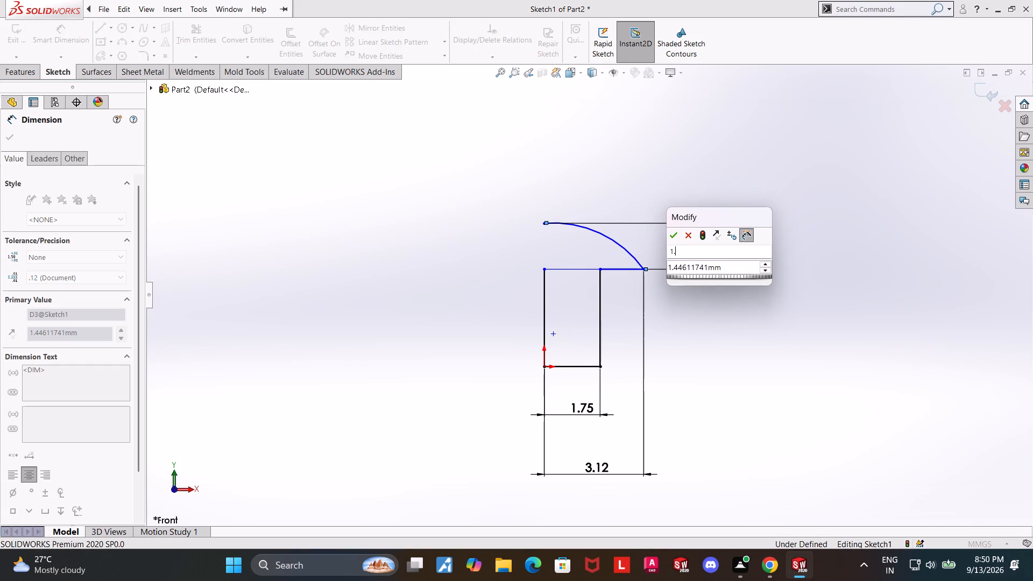
key("5")
key("Return")
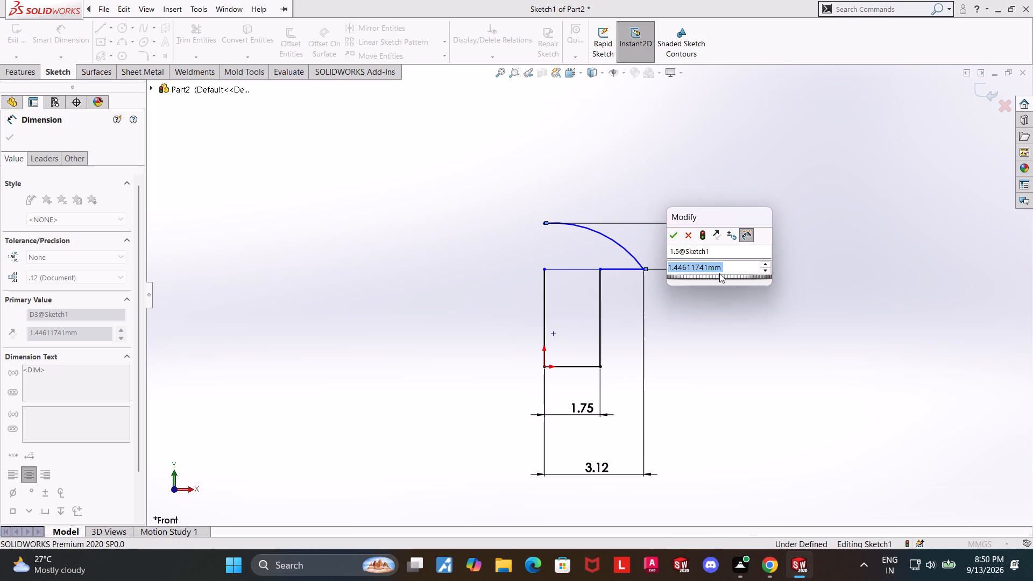
left_click(671, 236)
left_click(813, 321)
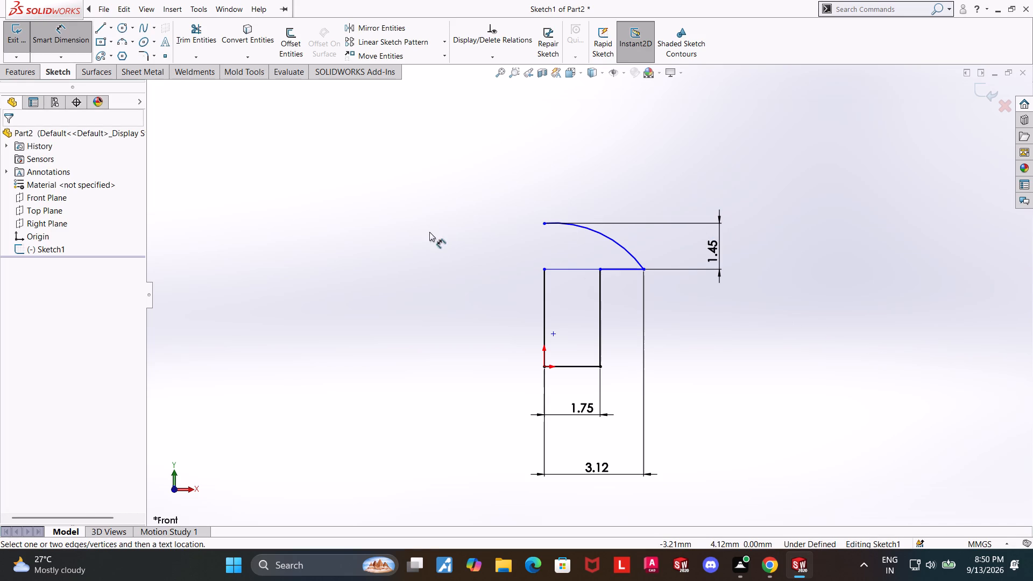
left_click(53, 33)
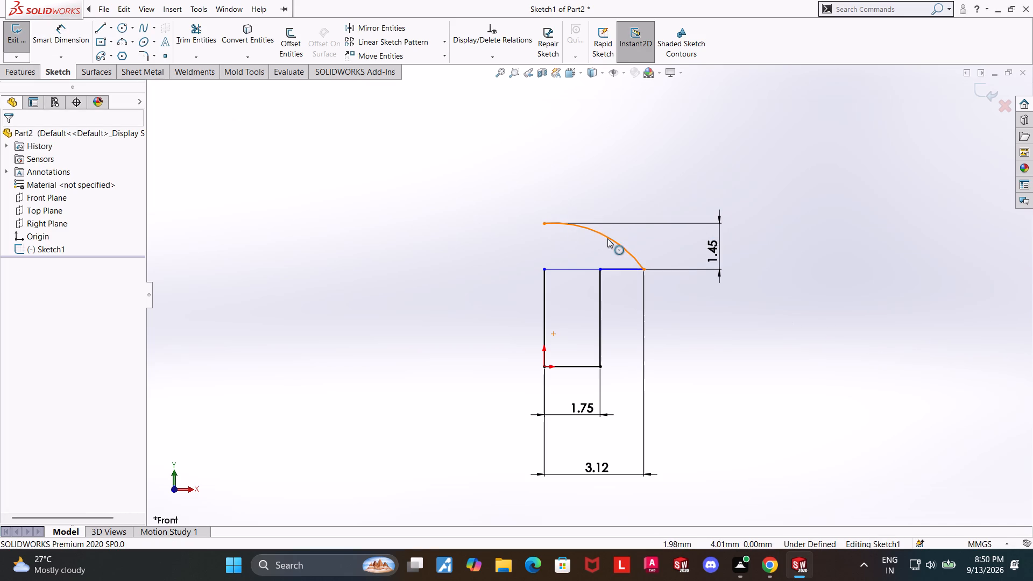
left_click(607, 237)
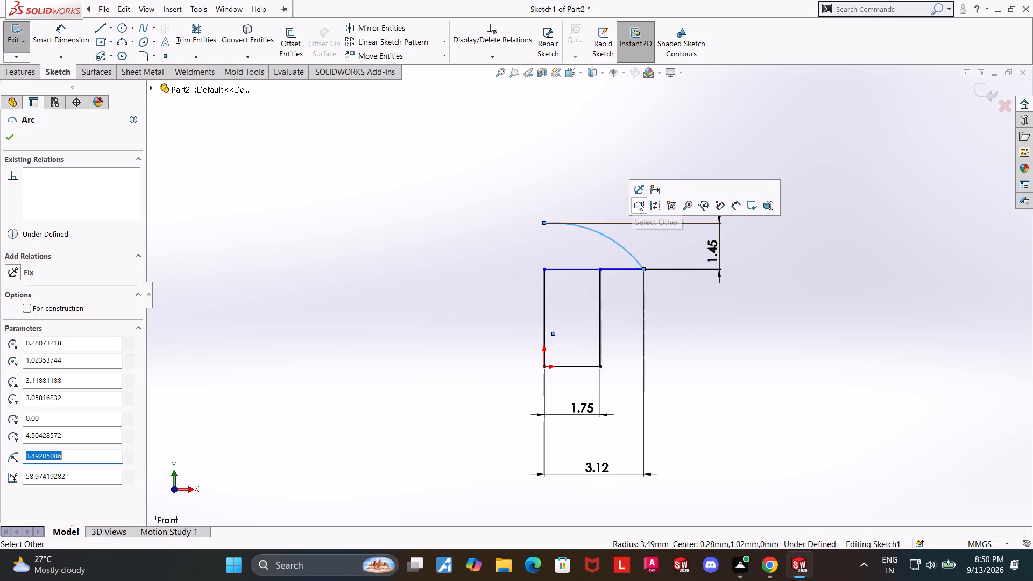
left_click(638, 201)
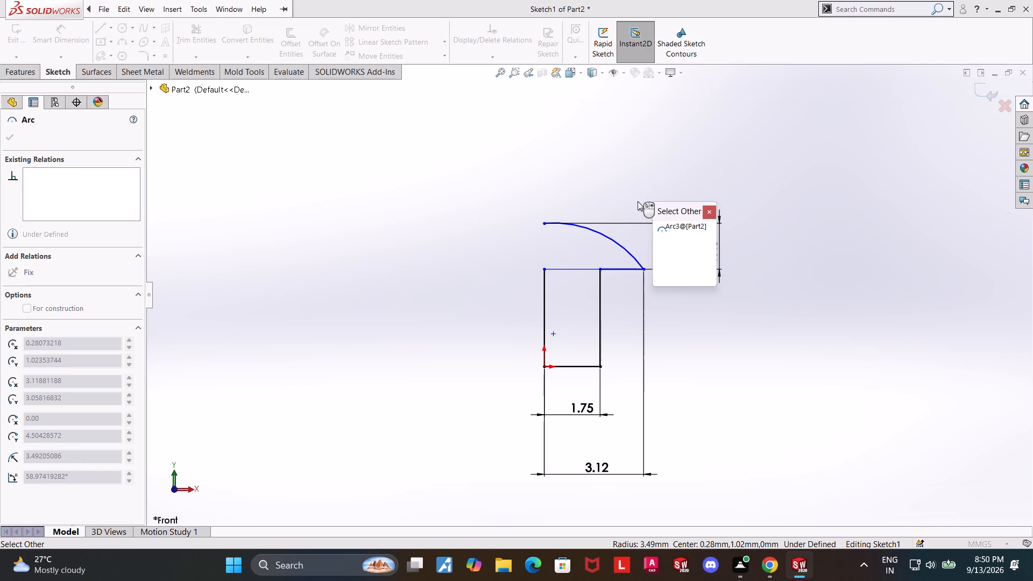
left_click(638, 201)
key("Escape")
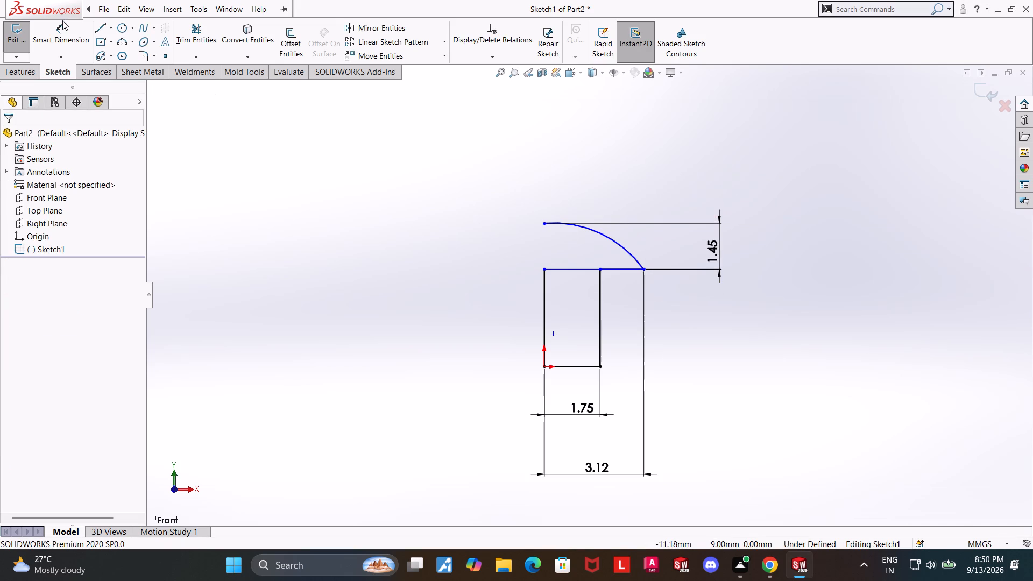
Dimension the dome arc's radius as 4.5 mm.
left_click(66, 22)
left_click(626, 248)
left_click(652, 229)
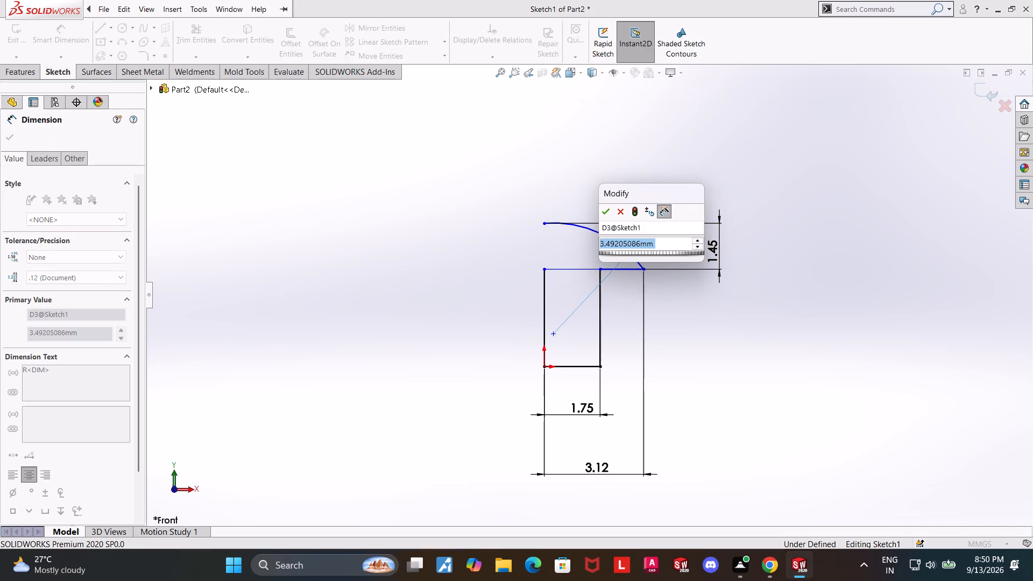
key("4")
type(".5")
key("Return")
key("Escape")
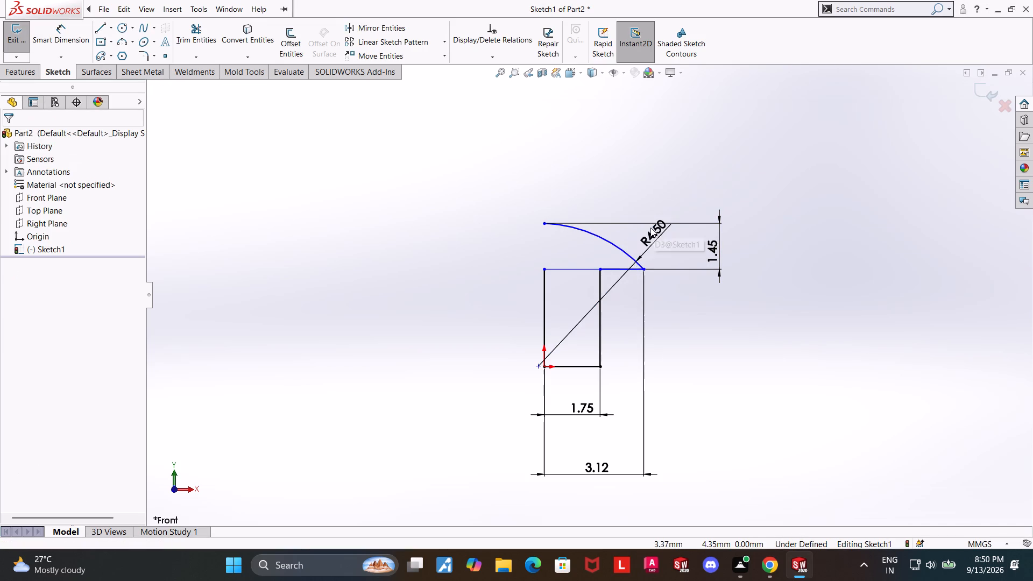
key("Escape")
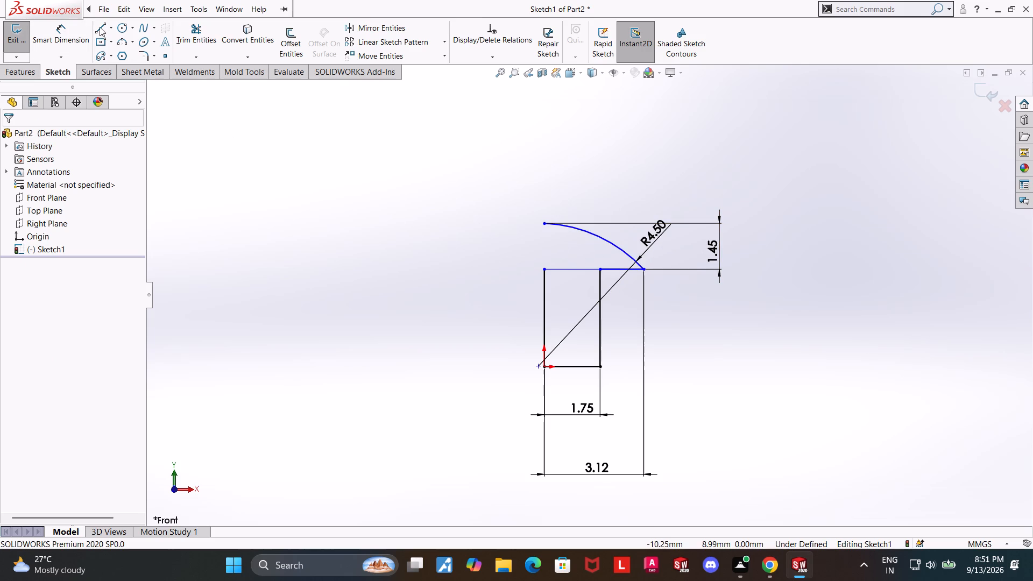
Sketch a vertical line about 1.45 mm long from the dome arc's upper end down to the inner end of the upper horizontal line.
left_click(100, 27)
left_click(544, 225)
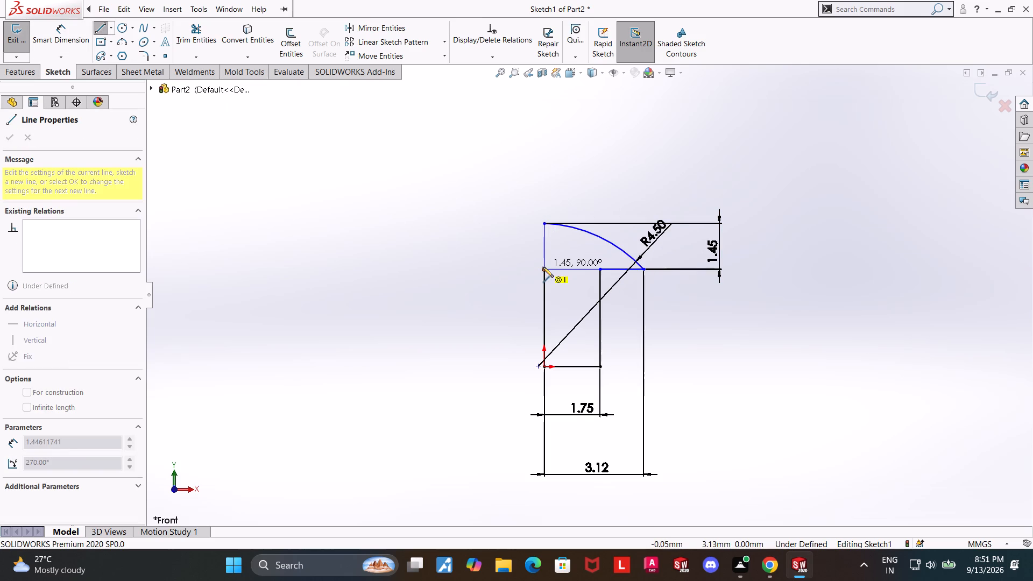
left_click(543, 267)
key("Escape")
key("Escape")
key("Escape")
Set the overall half-width dimension from the vertical axis line to the shoulder's outer end to 3 mm.
scroll(633, 280, "down", 2)
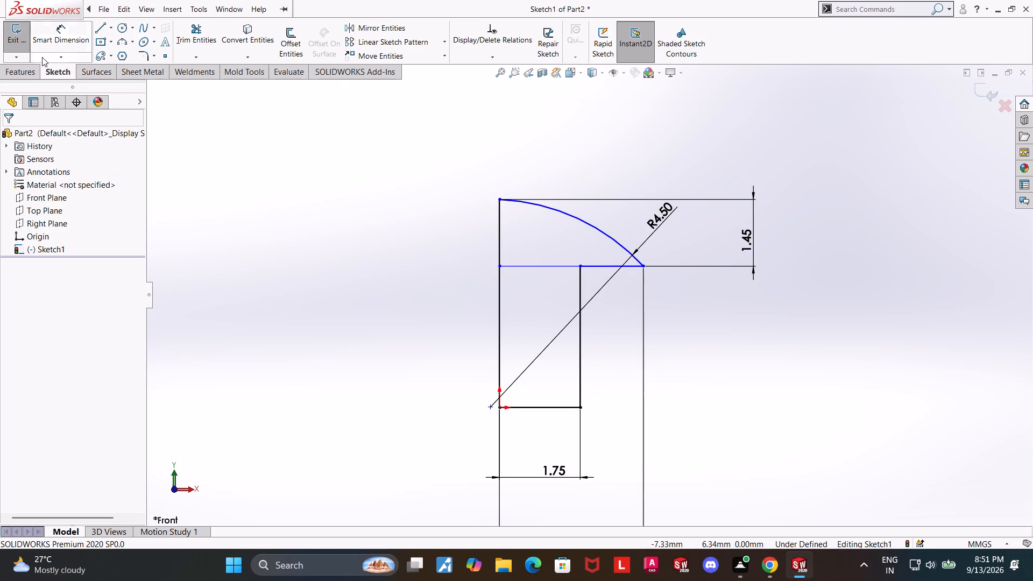
scroll(254, 157, "up", 4)
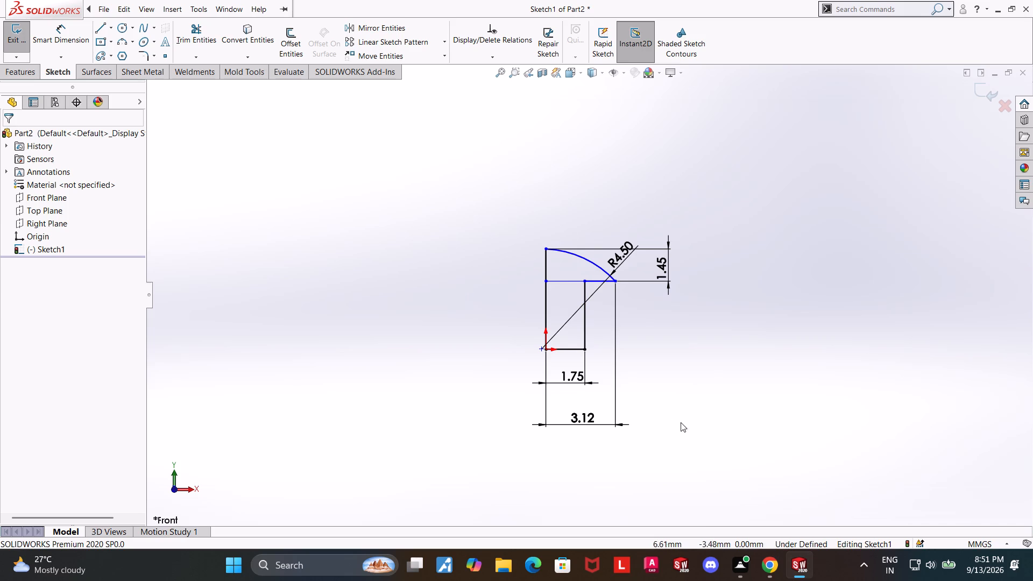
scroll(626, 366, "down", 1)
key("Escape")
double_click(567, 429)
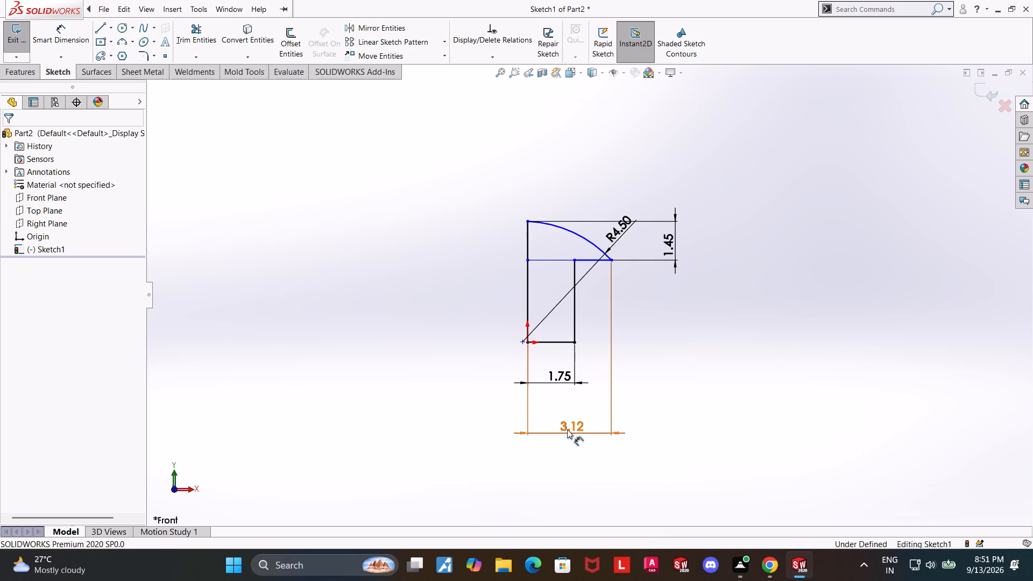
key("3")
key("Return")
key("Escape")
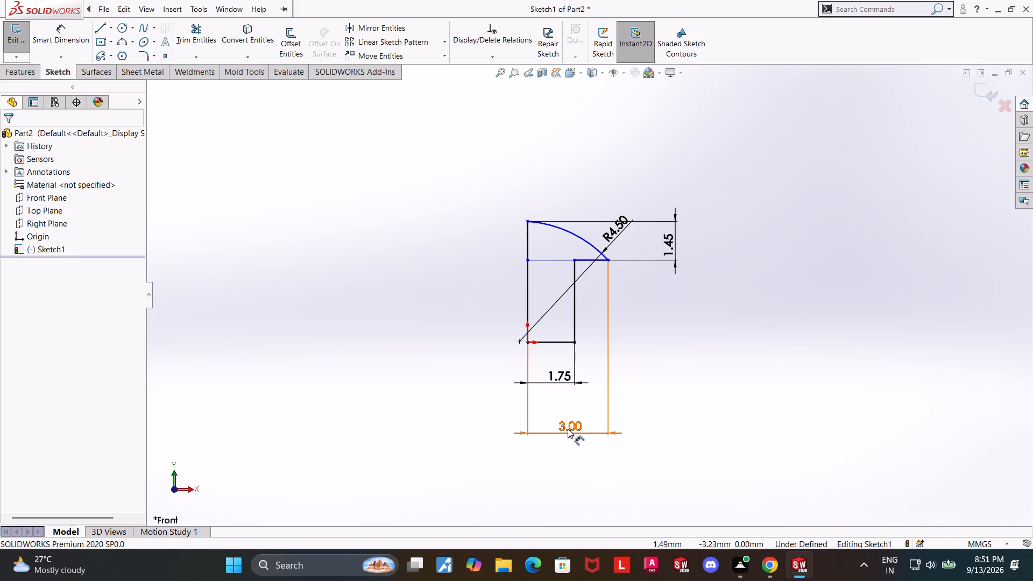
key("Escape")
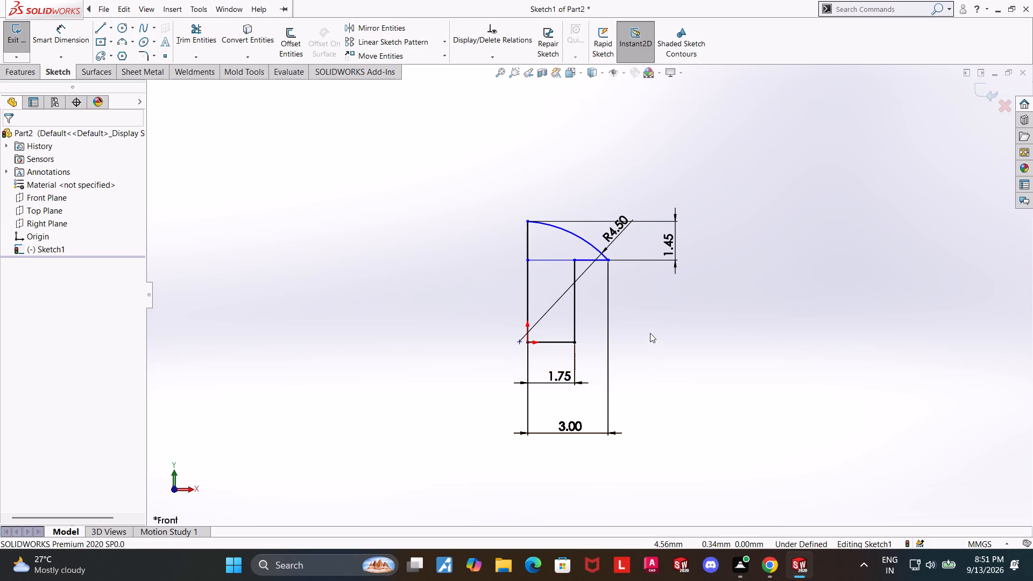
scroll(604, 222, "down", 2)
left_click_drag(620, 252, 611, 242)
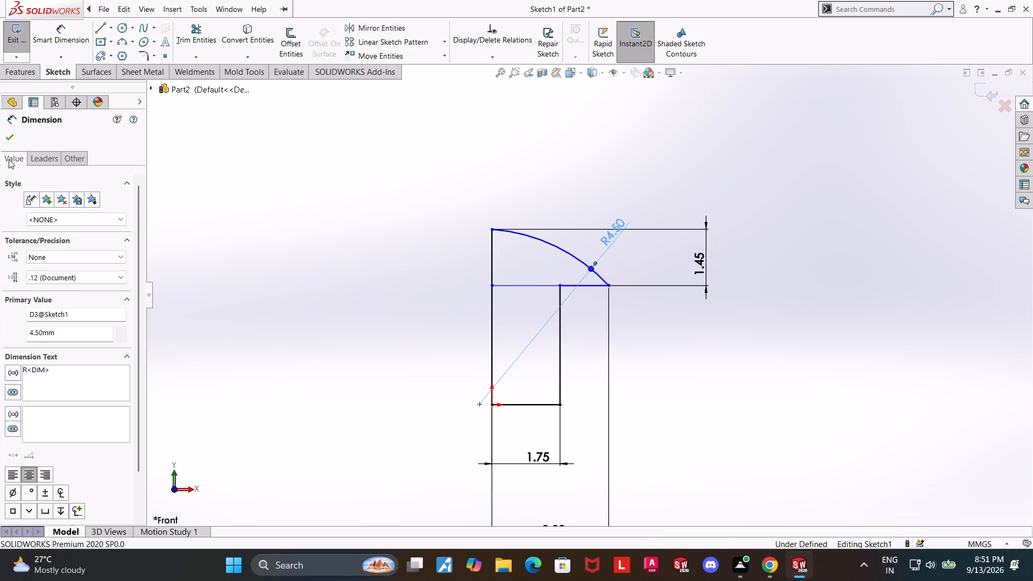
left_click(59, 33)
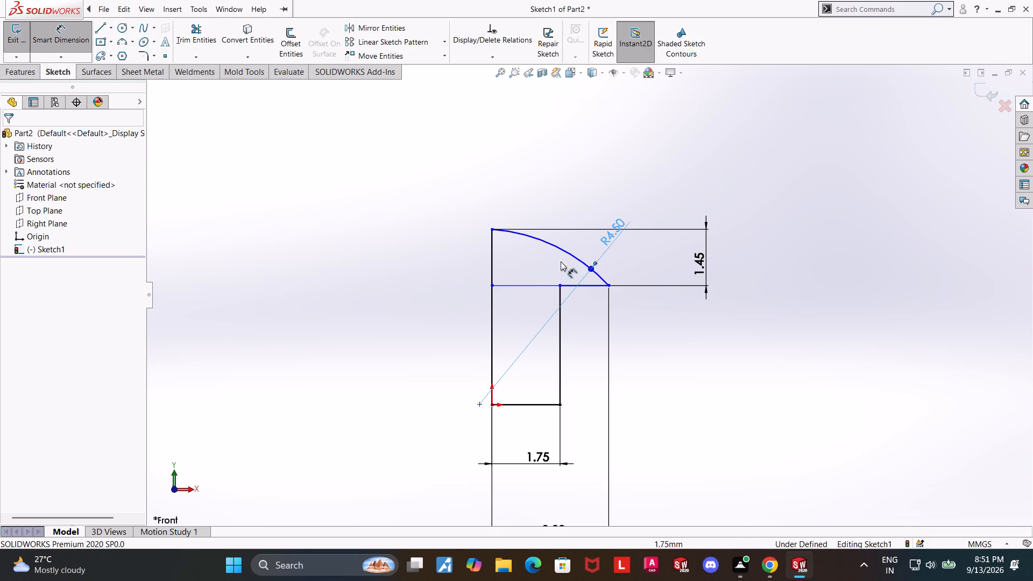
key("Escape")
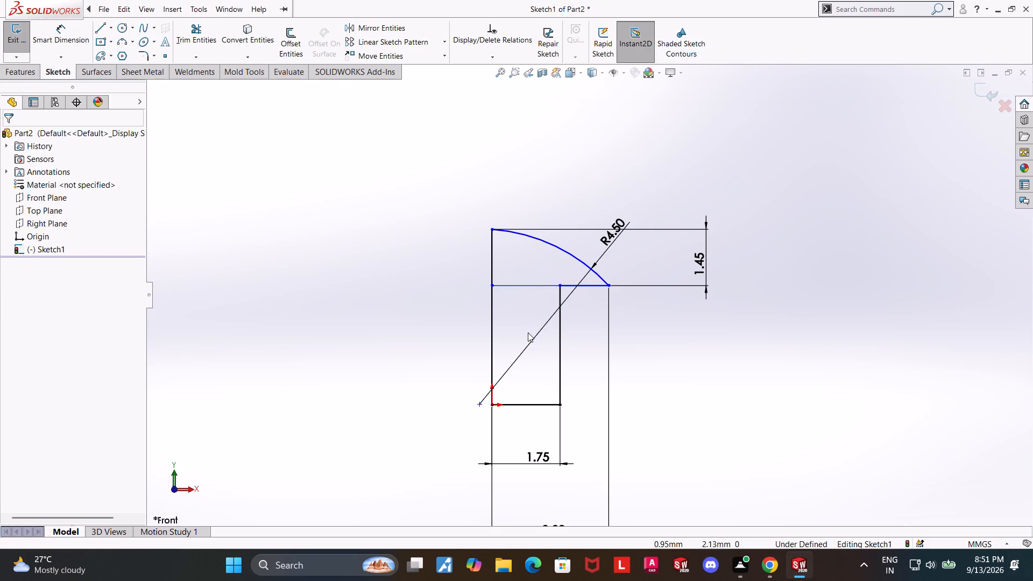
Add a vertical relation between the origin and the dome arc's upper end.
left_click(493, 406)
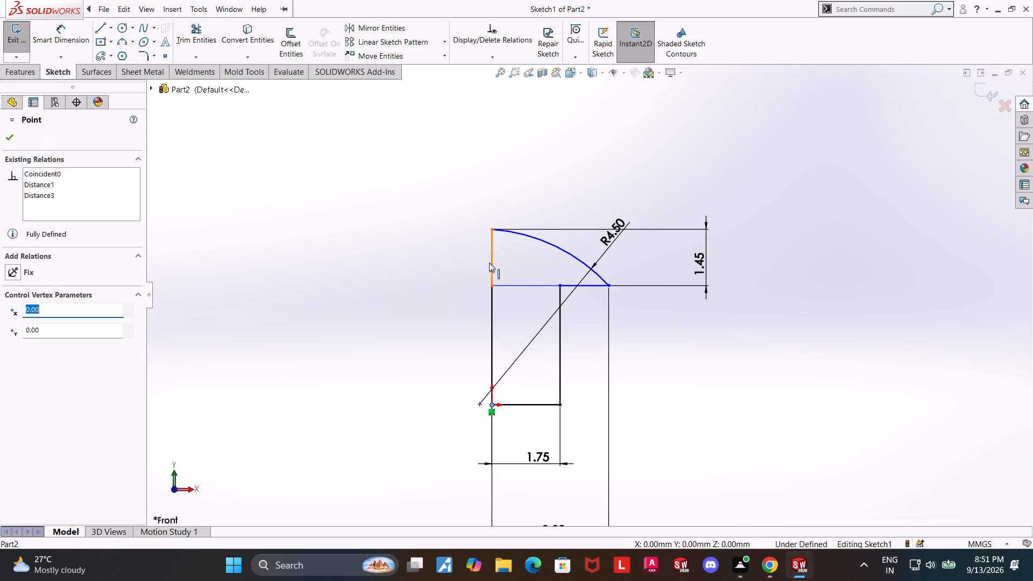
left_click(492, 230, "ctrl")
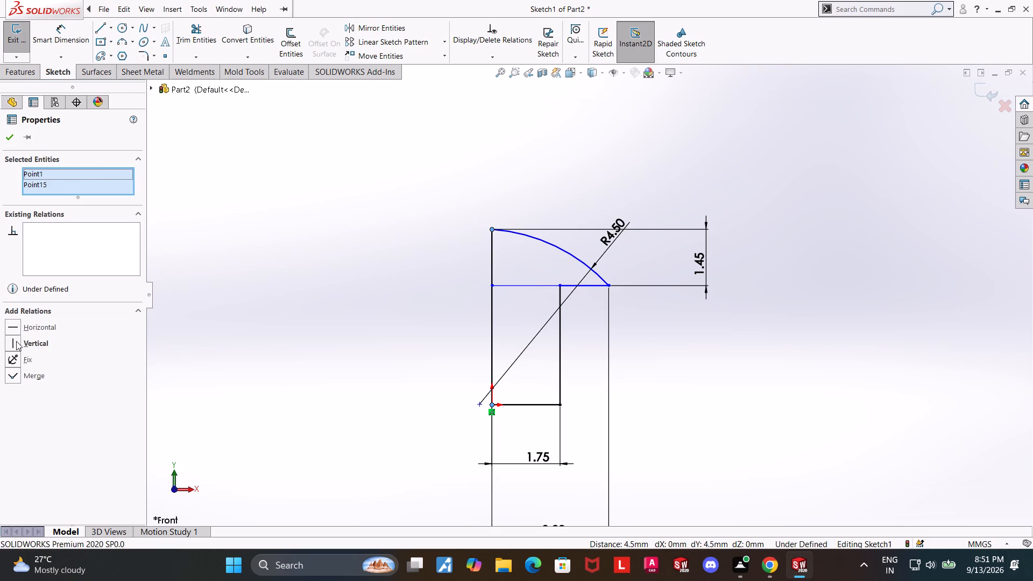
left_click(16, 341)
left_click(9, 138)
left_click(317, 253)
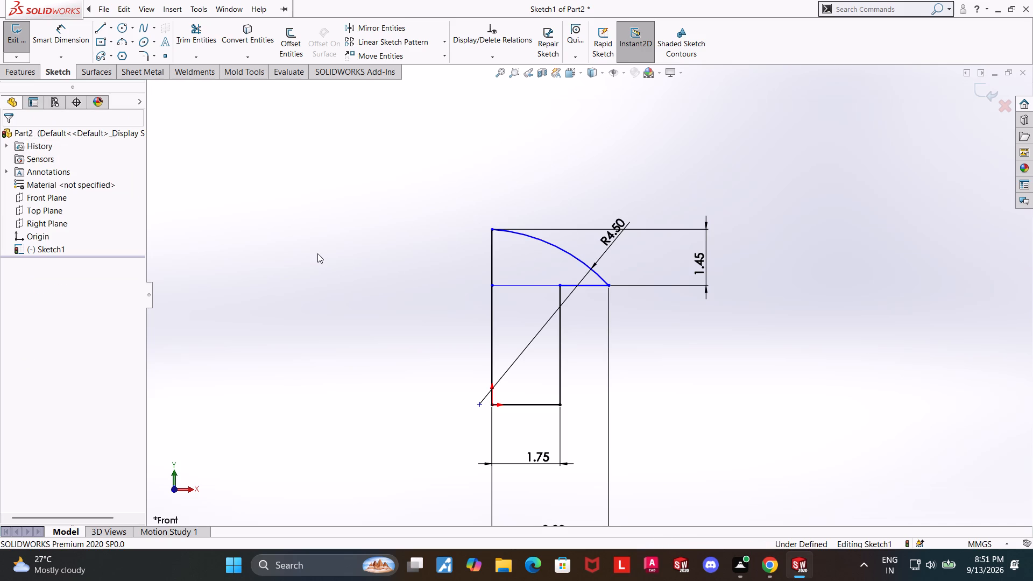
scroll(410, 279, "up", 2)
key("Escape")
key("Escape")
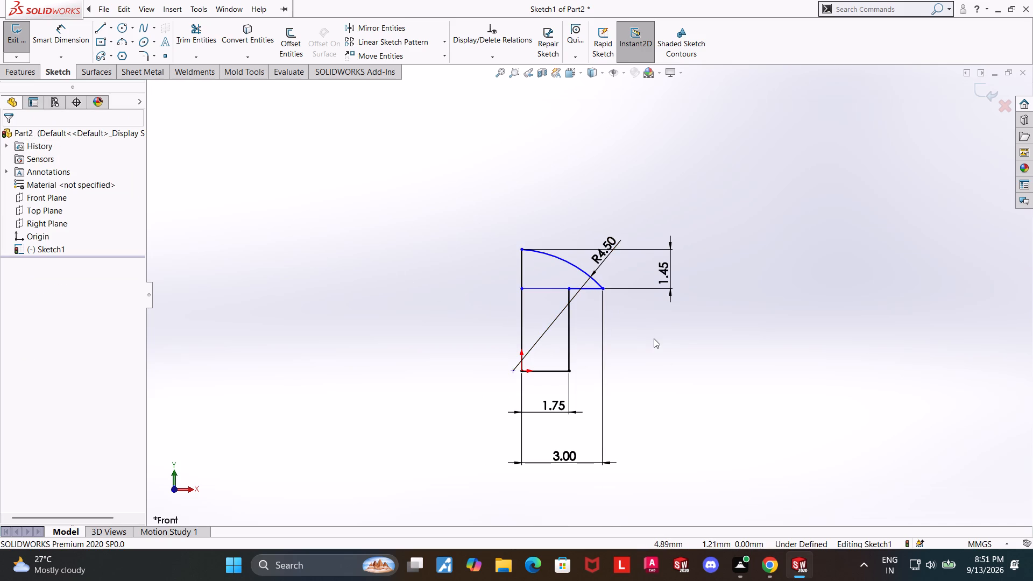
Trim away the horizontal segment between the axis and the stem's side line, plus the vertical axis segment above it.
scroll(637, 313, "up", 3)
scroll(578, 260, "down", 3)
scroll(598, 332, "down", 4)
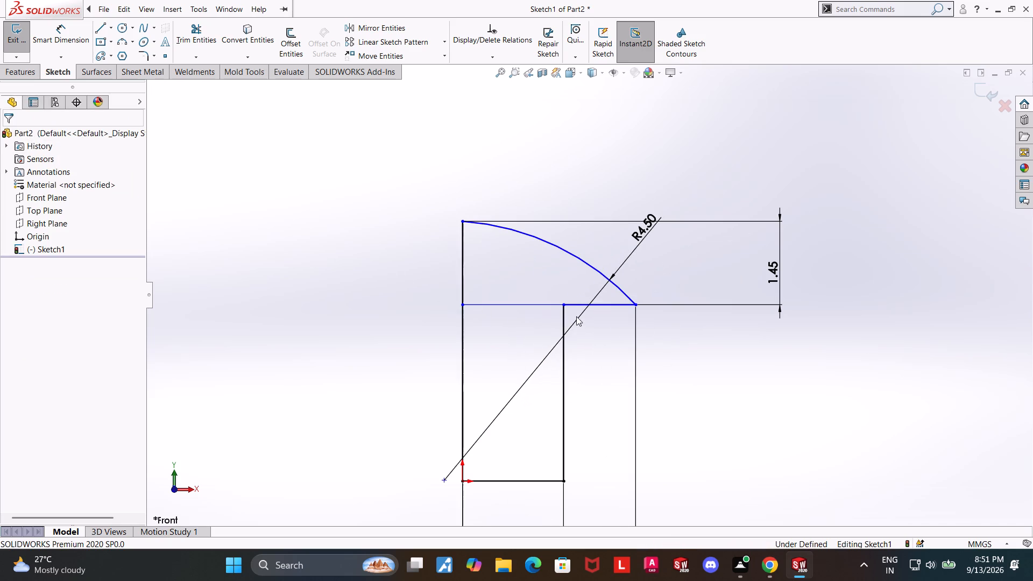
left_click(209, 33)
left_click_drag(511, 282, 509, 343)
scroll(512, 313, "up", 2)
scroll(520, 297, "down", 5)
left_click_drag(547, 251, 441, 251)
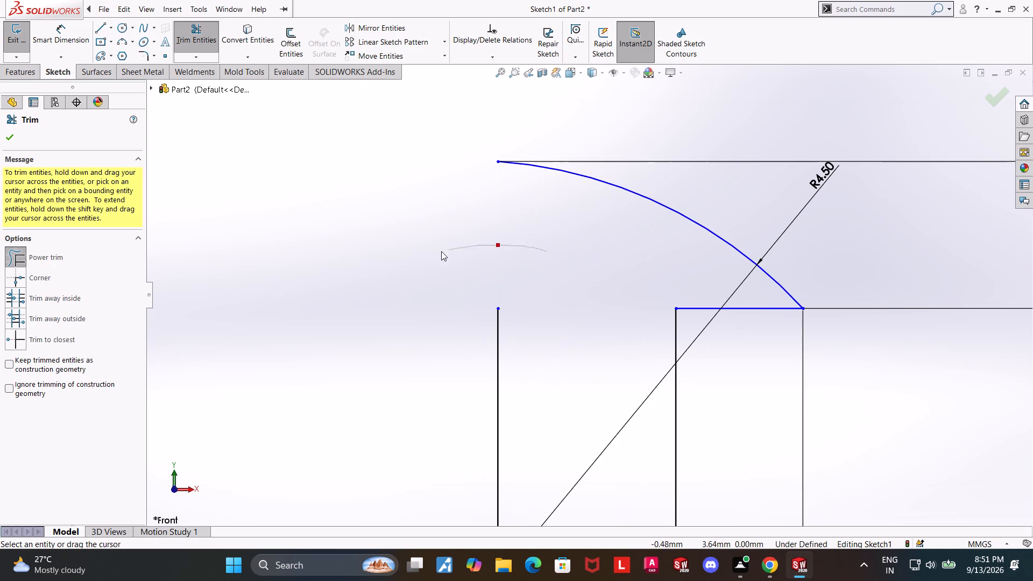
left_click_drag(441, 251, 442, 251)
key("Escape")
key("Escape")
Extend the vertical axis line upward so its free end meets the dome arc's upper end.
left_click_drag(500, 308, 497, 231)
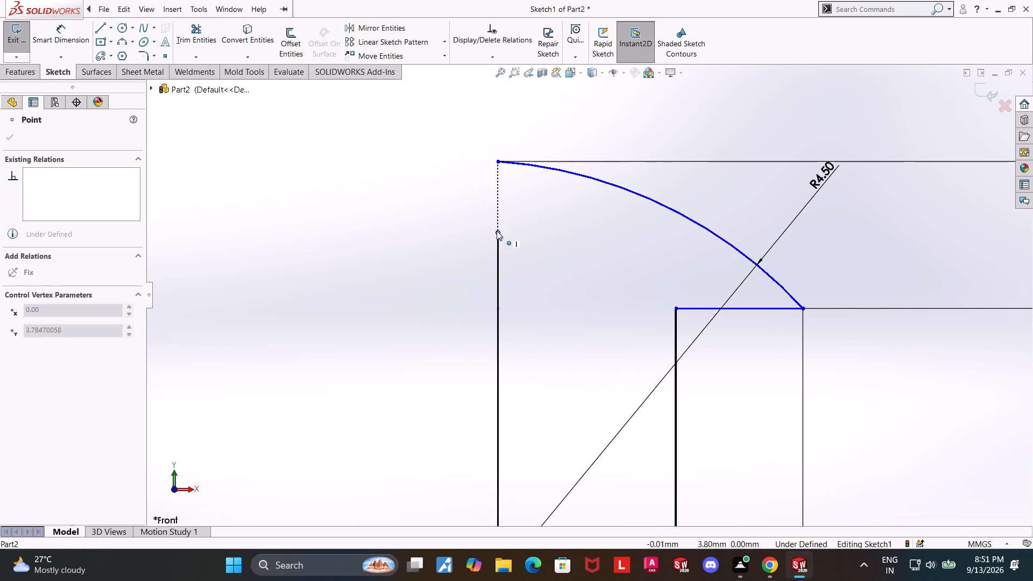
left_click_drag(497, 231, 497, 162)
key("Escape")
left_click(569, 244)
key("Escape")
scroll(570, 243, "up", 6)
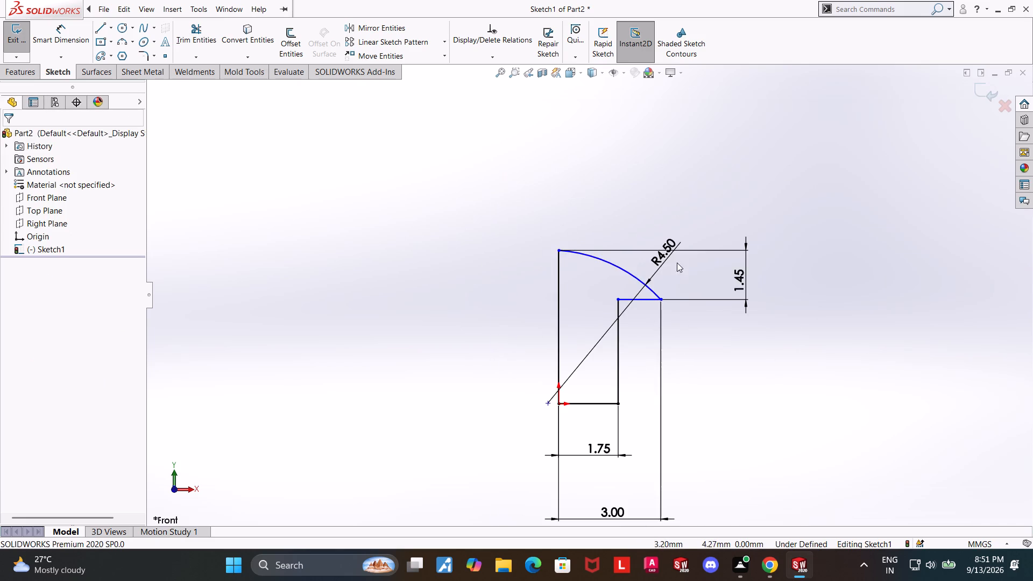
scroll(683, 290, "down", 2)
scroll(664, 299, "up", 3)
key("Escape")
key("Escape")
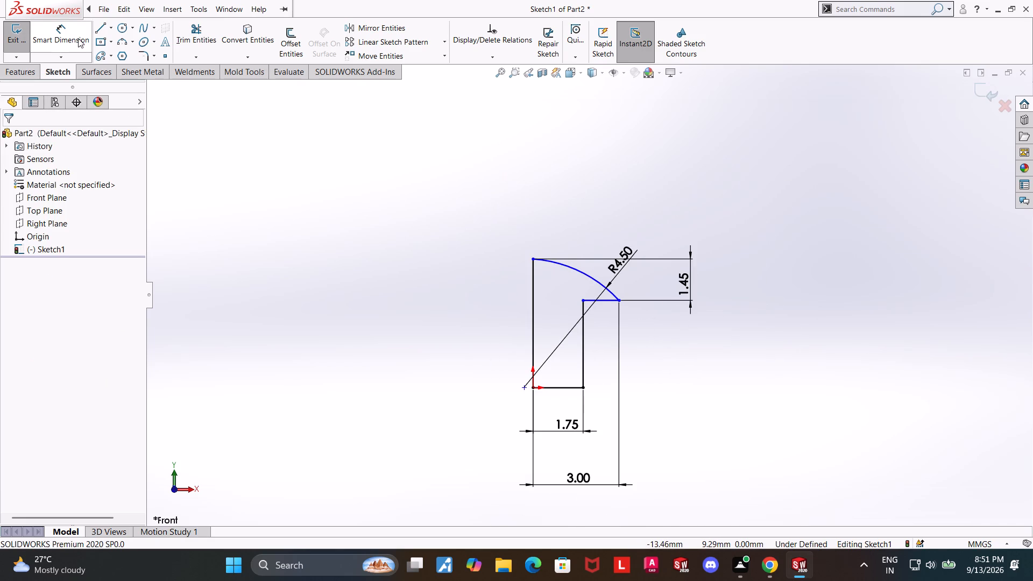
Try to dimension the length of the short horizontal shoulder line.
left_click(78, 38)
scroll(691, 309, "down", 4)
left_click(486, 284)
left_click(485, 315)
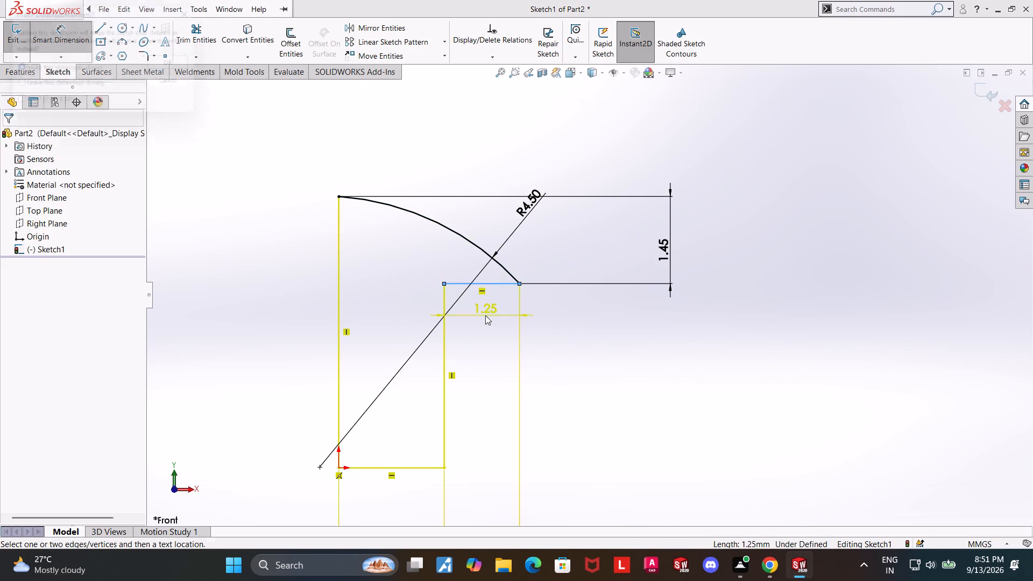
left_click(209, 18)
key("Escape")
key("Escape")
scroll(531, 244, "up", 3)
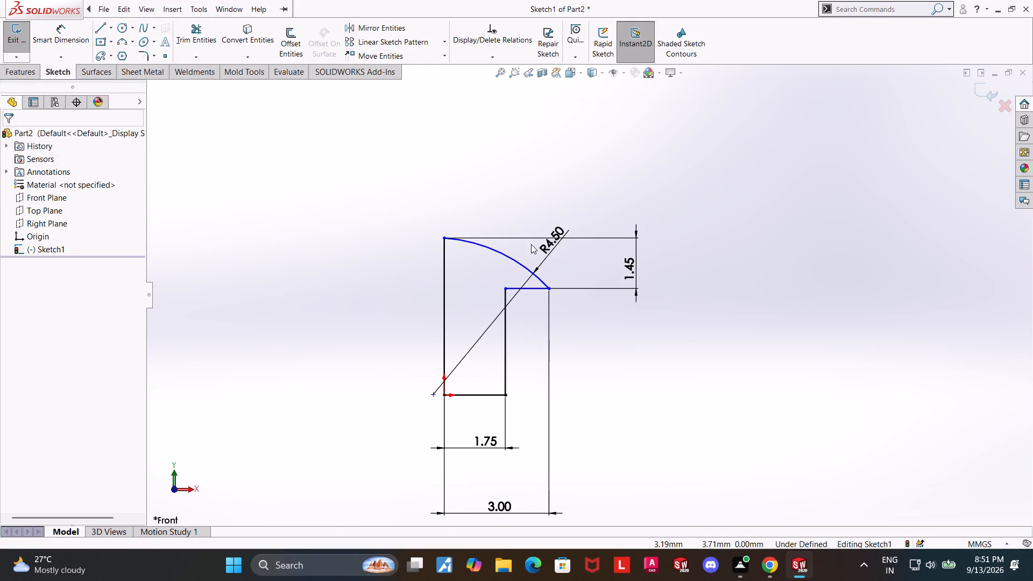
Dimension the profile's overall height from the origin to the dome arc's upper end.
left_click(37, 32)
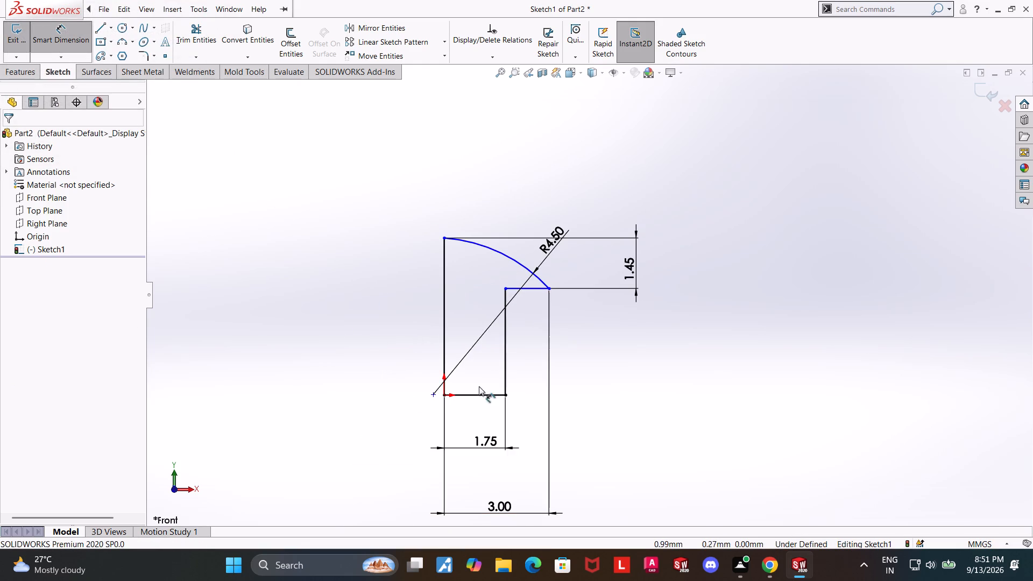
left_click(444, 395)
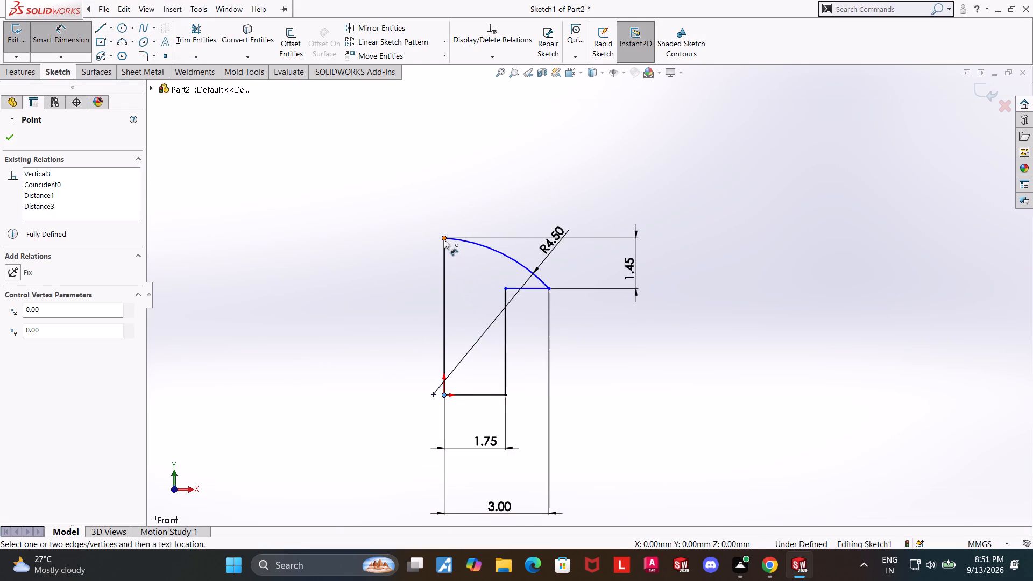
left_click(444, 239)
left_click(709, 334)
left_click(666, 321)
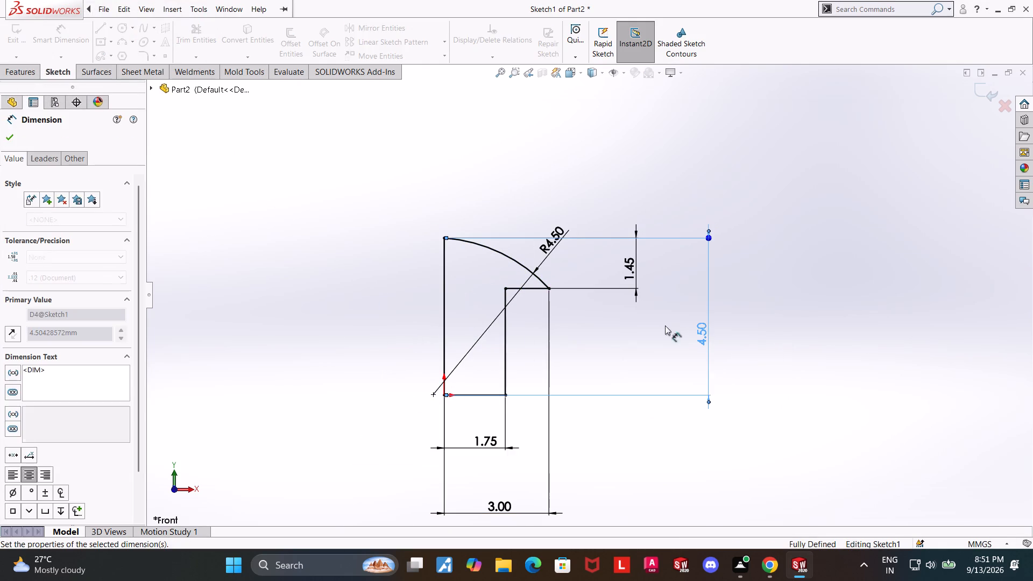
key("Escape")
key("Escape")
key("Escape")
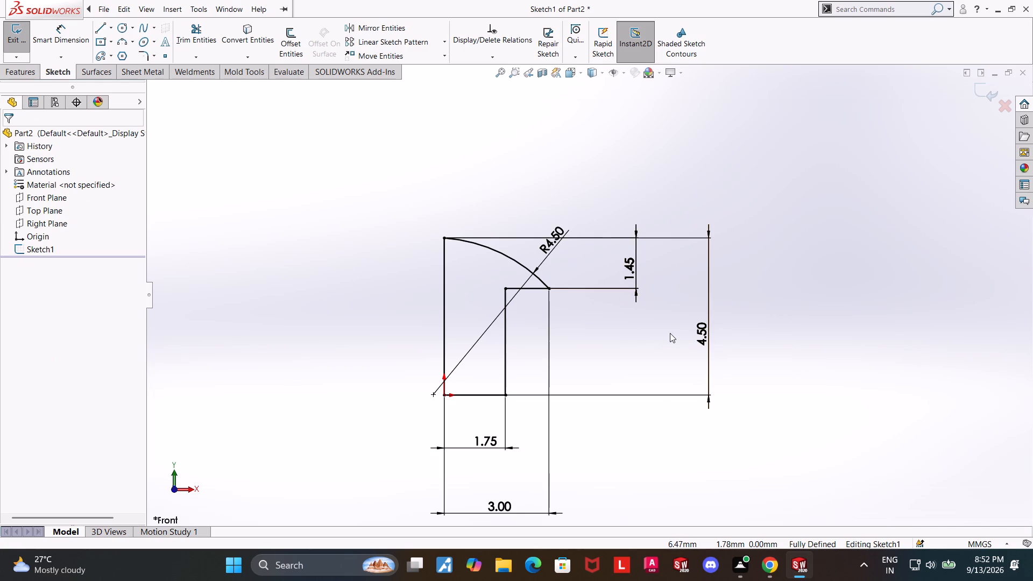
Set the profile's overall height dimension to 5 mm.
double_click(698, 336)
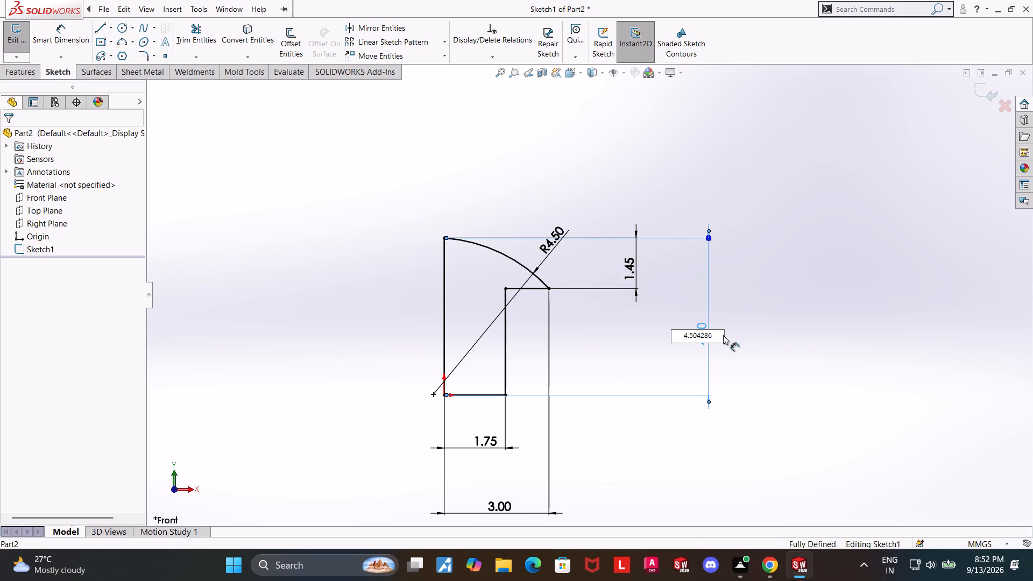
left_click_drag(720, 336, 650, 332)
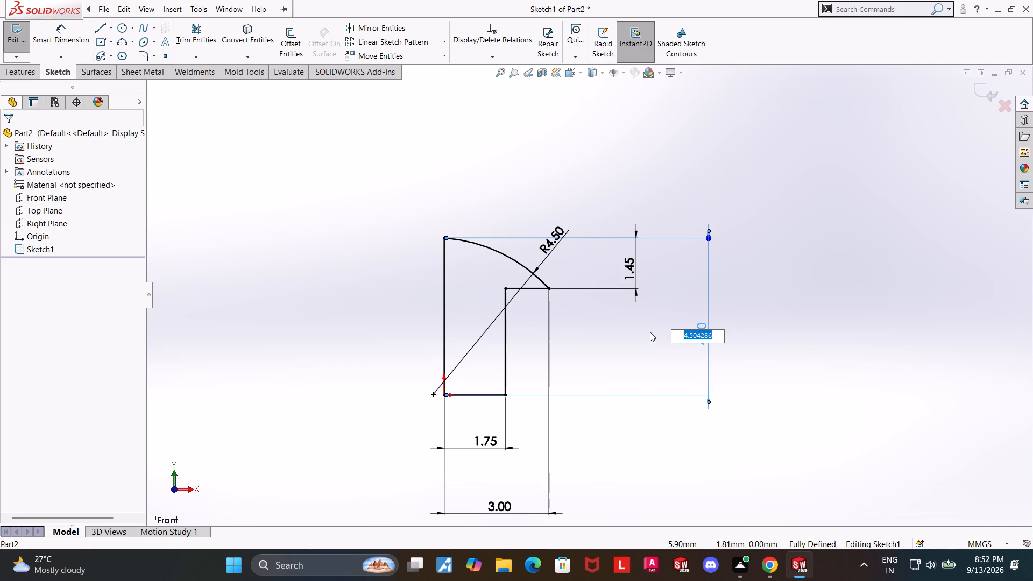
key("1")
key("BackSpace")
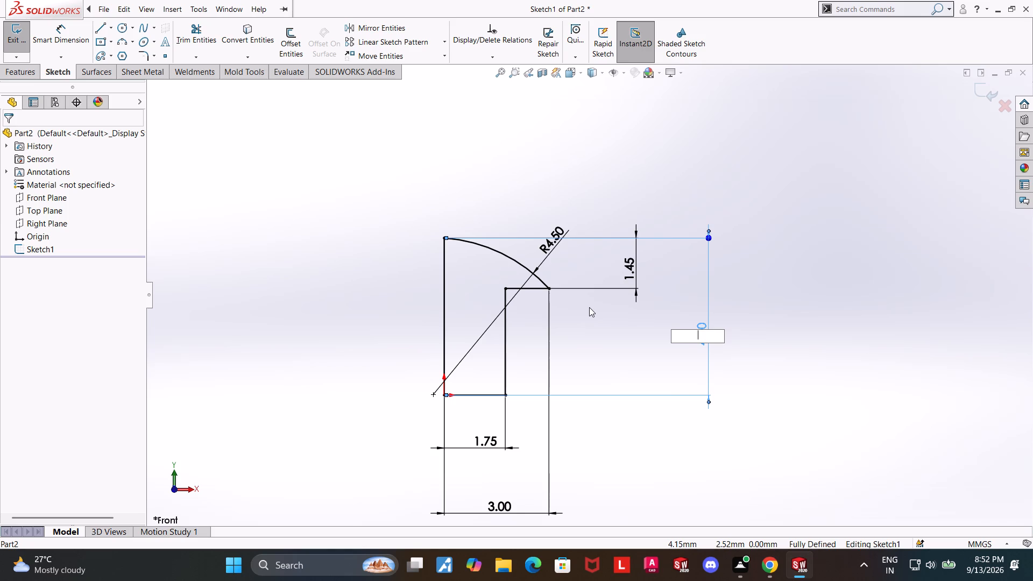
key("5")
key("Return")
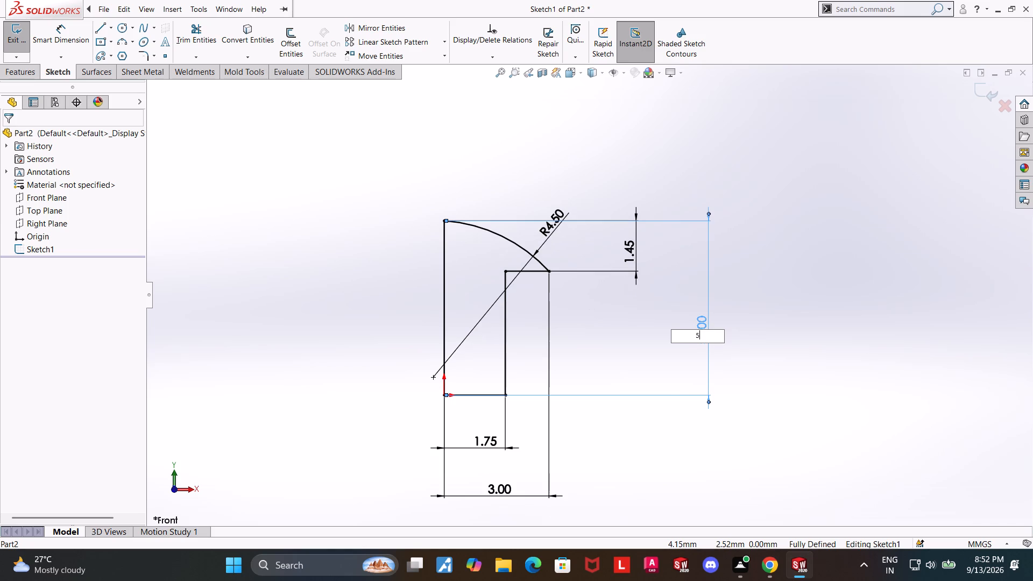
key("Escape")
key("Escape")
left_click(832, 396)
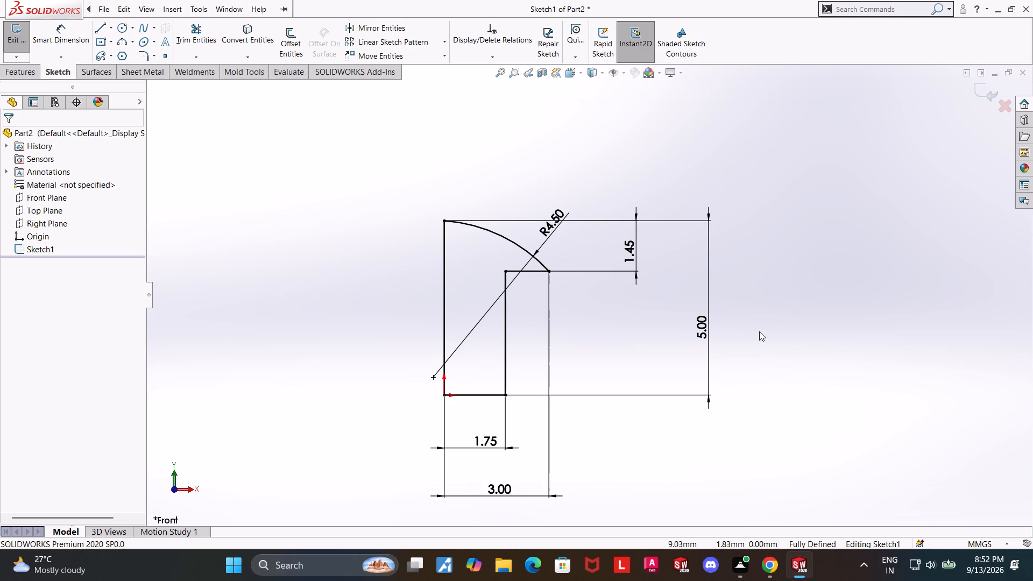
Finish the sketch and revolve the profile 360 degrees about its long vertical axis line as a solid boss.
left_click(977, 97)
left_click(981, 92)
left_click(47, 45)
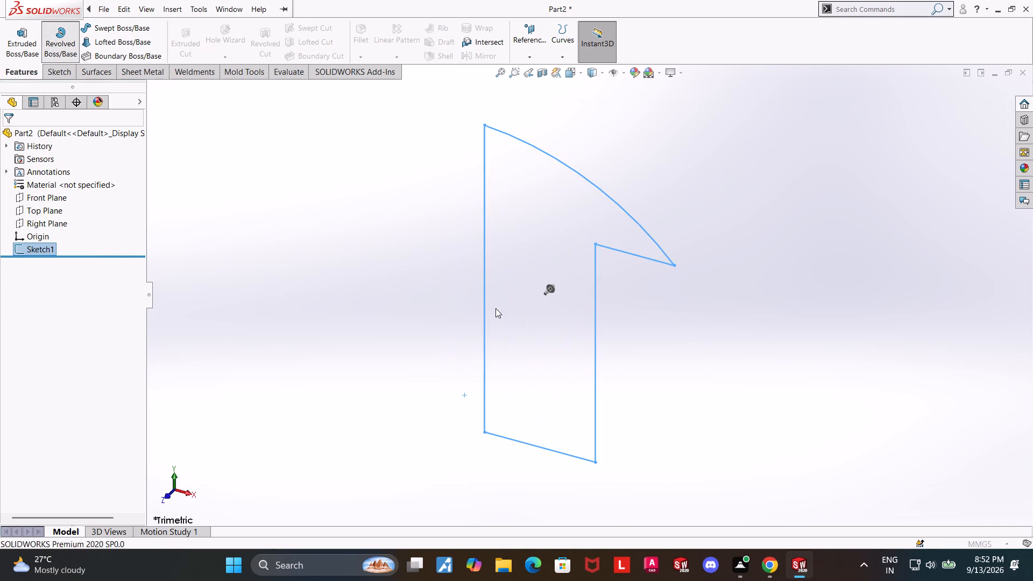
left_click(486, 300)
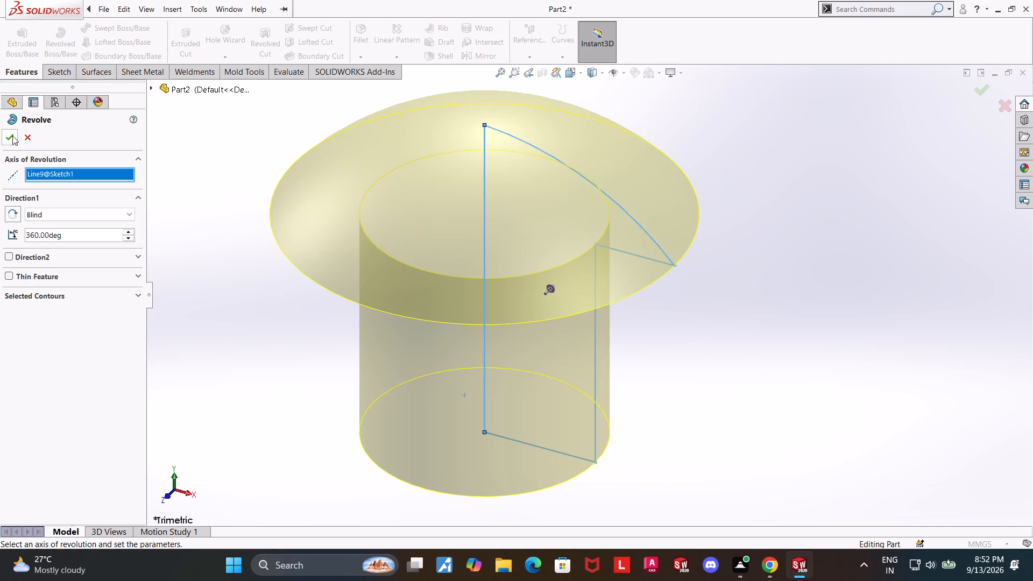
left_click(10, 136)
left_click(262, 344)
middle_click(265, 349)
scroll(265, 346, "up", 4)
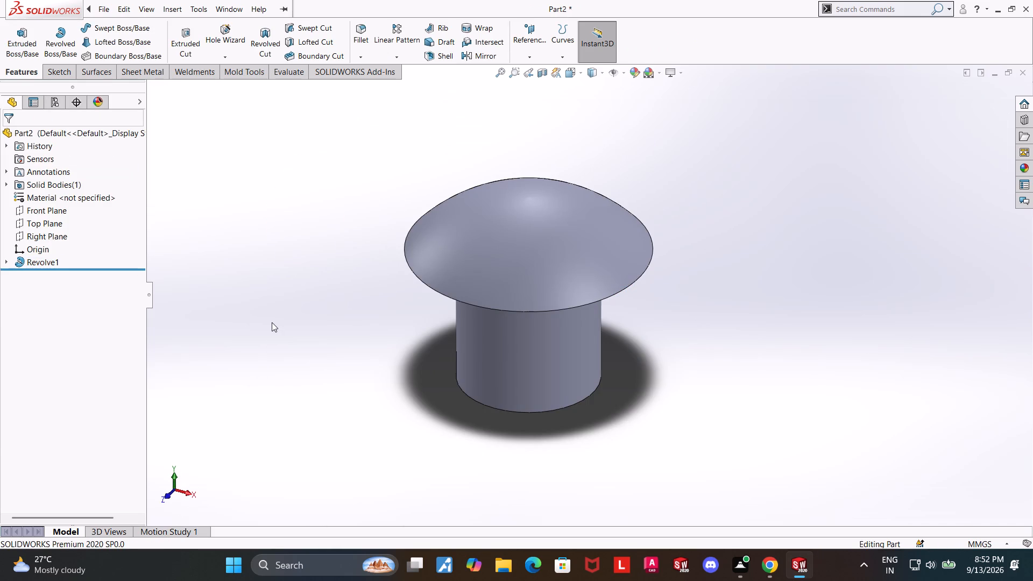
middle_click_drag(298, 322, 317, 330)
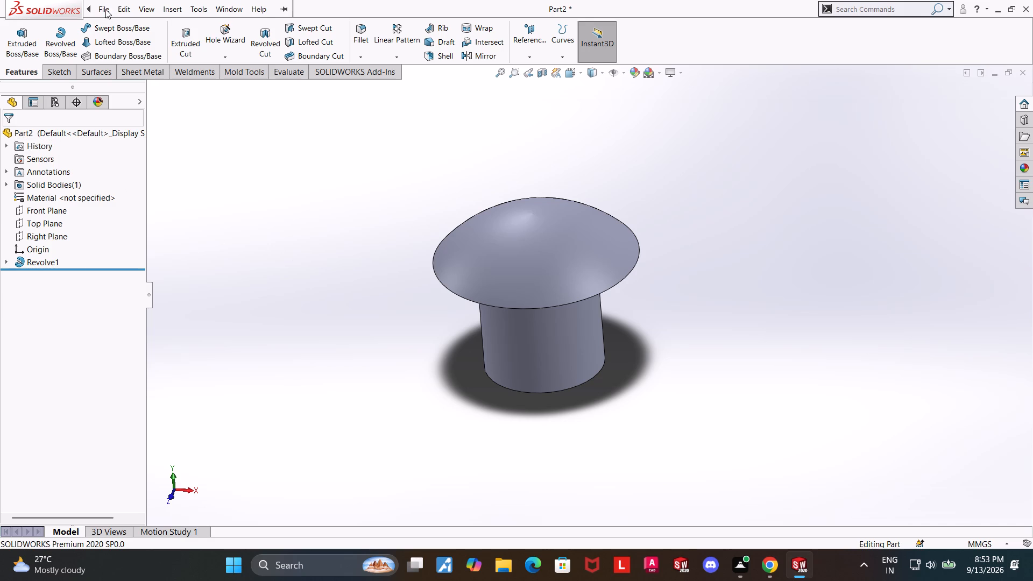
Save the revolved part as "End caps" in the Downloads folder.
left_click(124, 142)
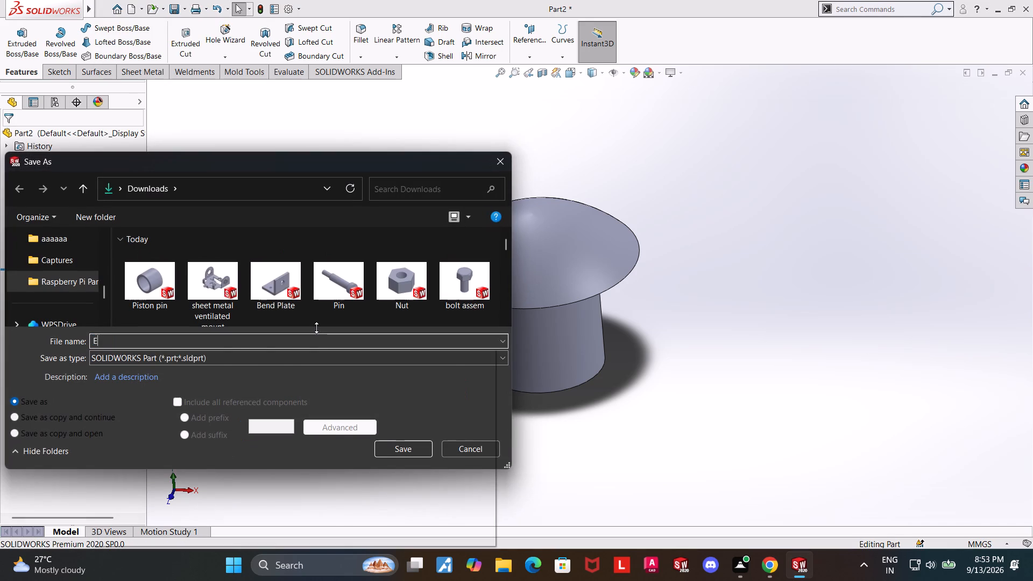
type("nd caps")
key("space")
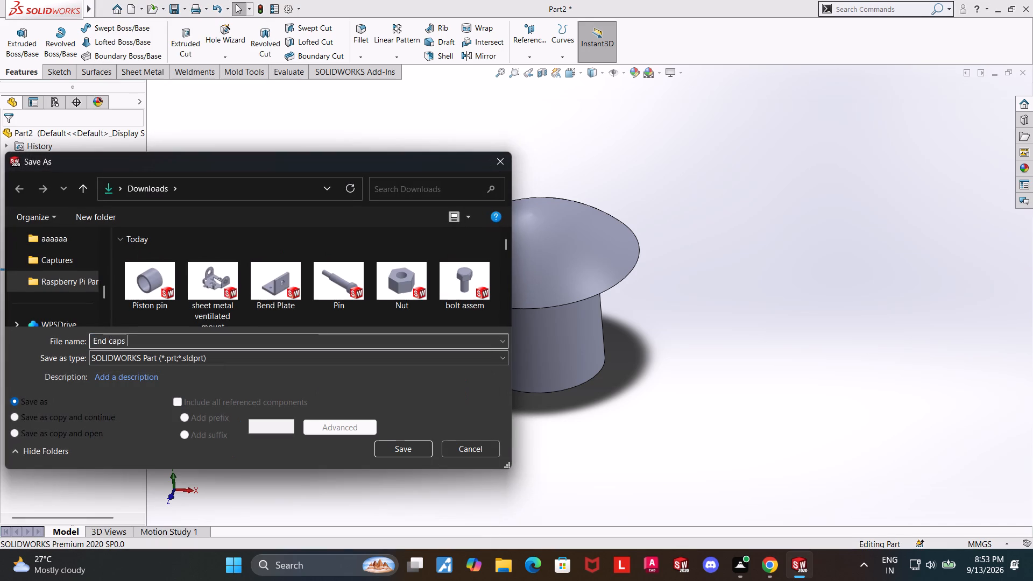
left_click(403, 446)
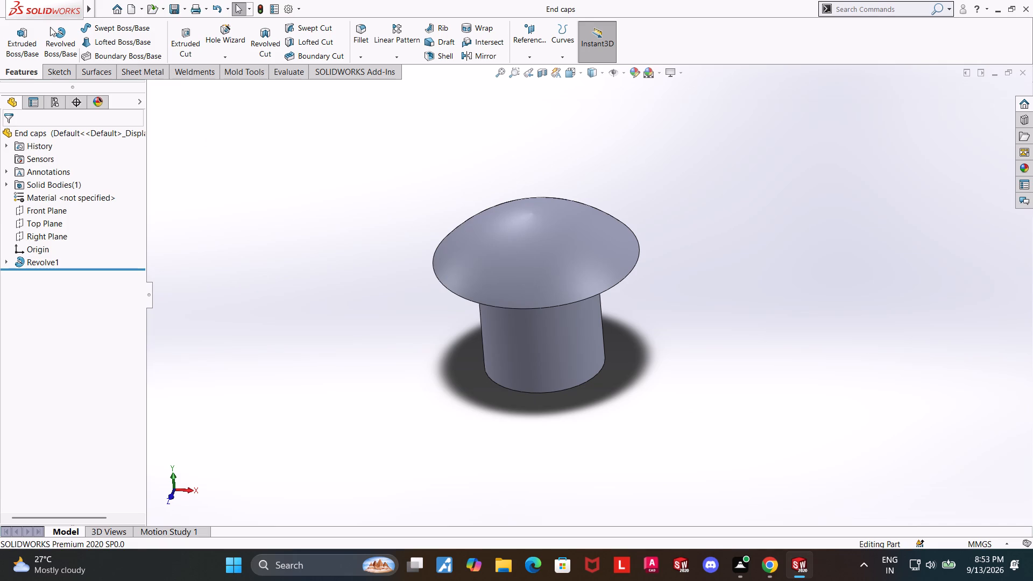
Create a new part document.
left_click(112, 30)
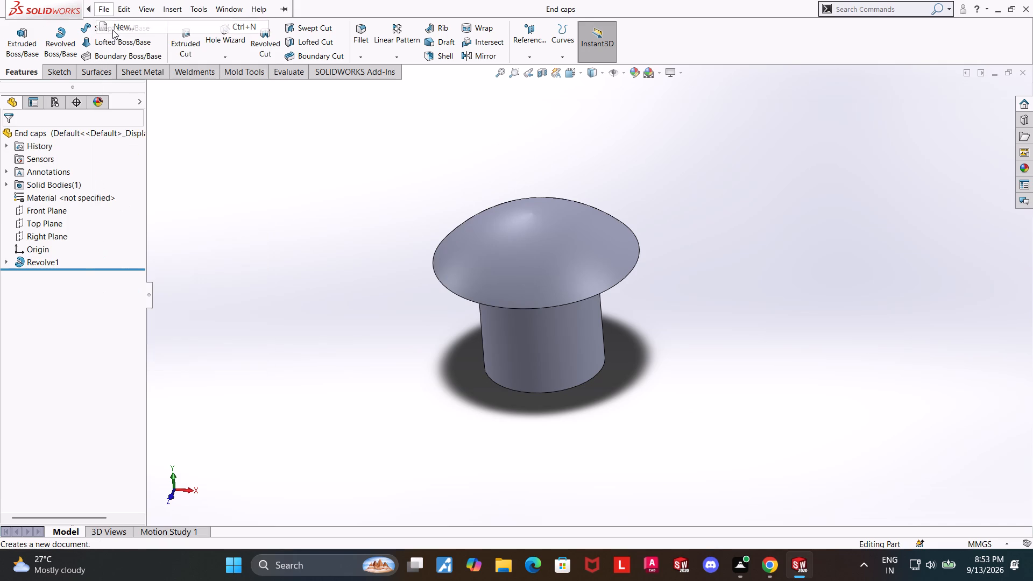
left_click(248, 261)
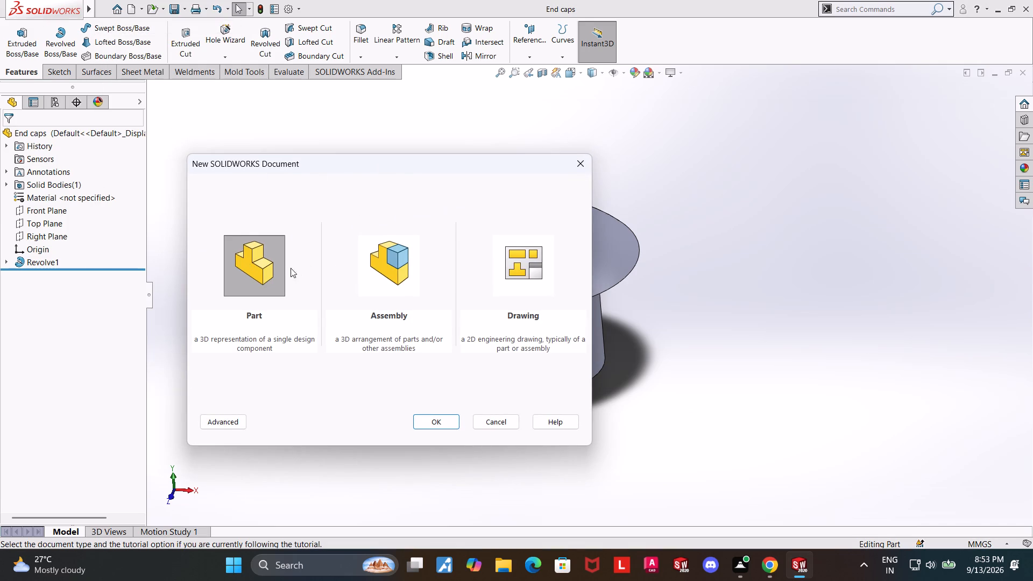
left_click(275, 270)
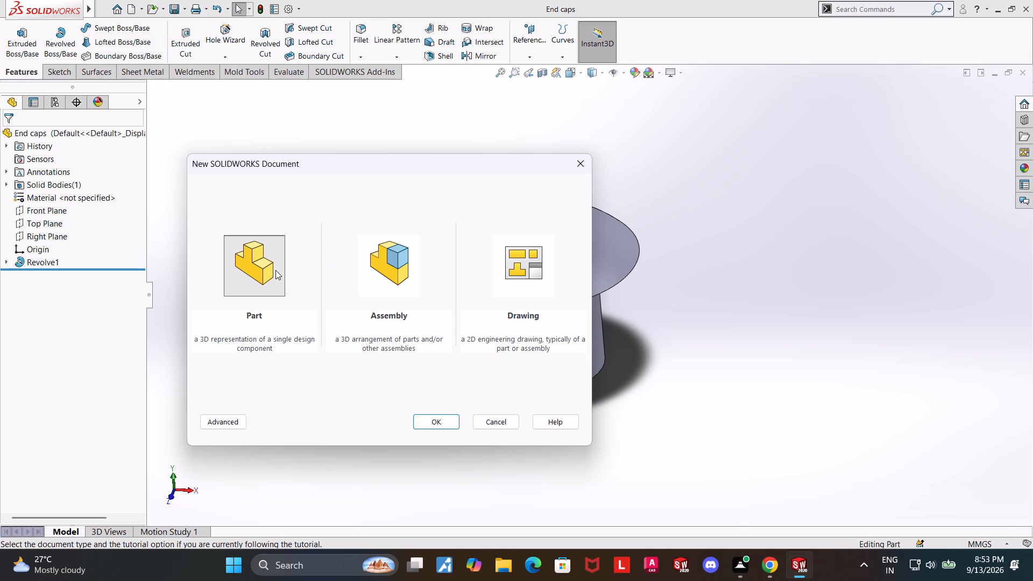
double_click(236, 279)
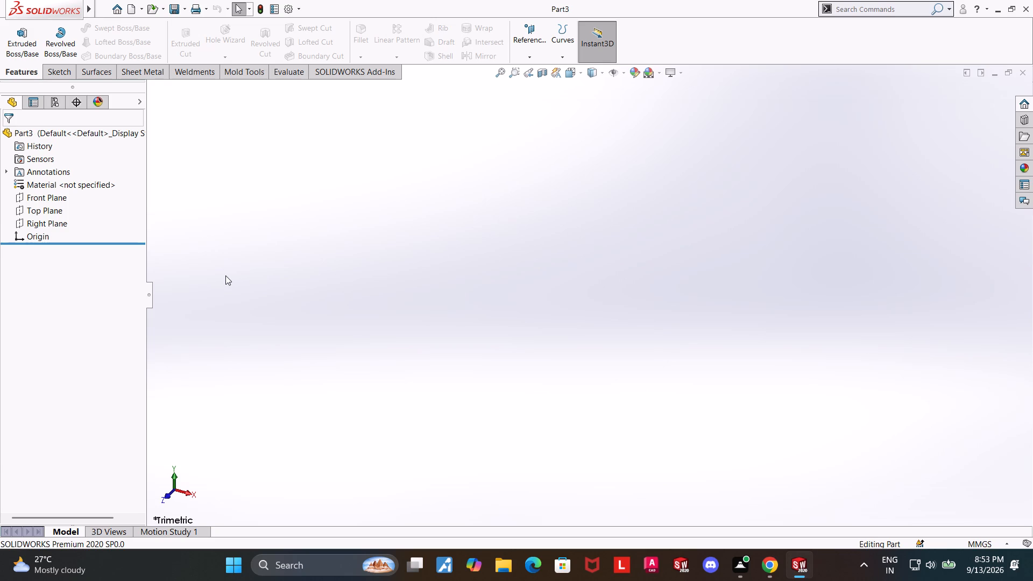
Start an extruded boss sketch on the Front Plane and draw two concentric circles at the origin, the outer about 61 mm in diameter.
left_click(15, 40)
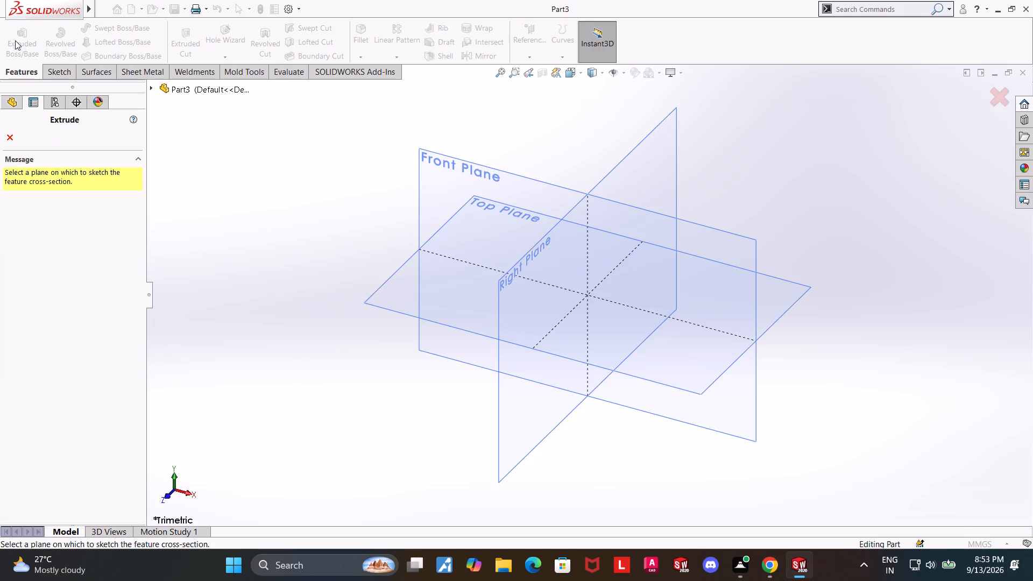
left_click(445, 193)
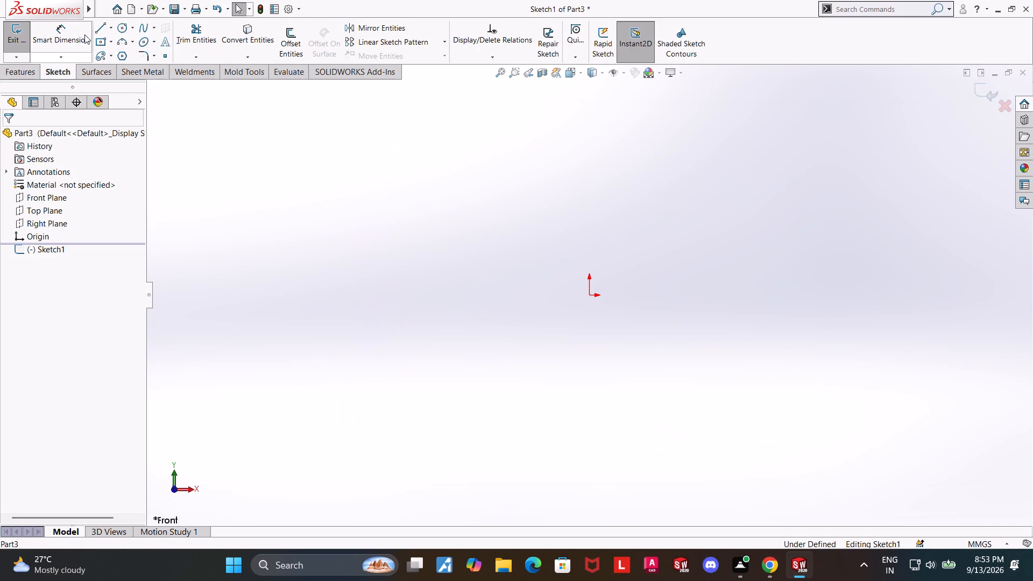
left_click(120, 26)
left_click(590, 296)
left_click(663, 252)
key("Escape")
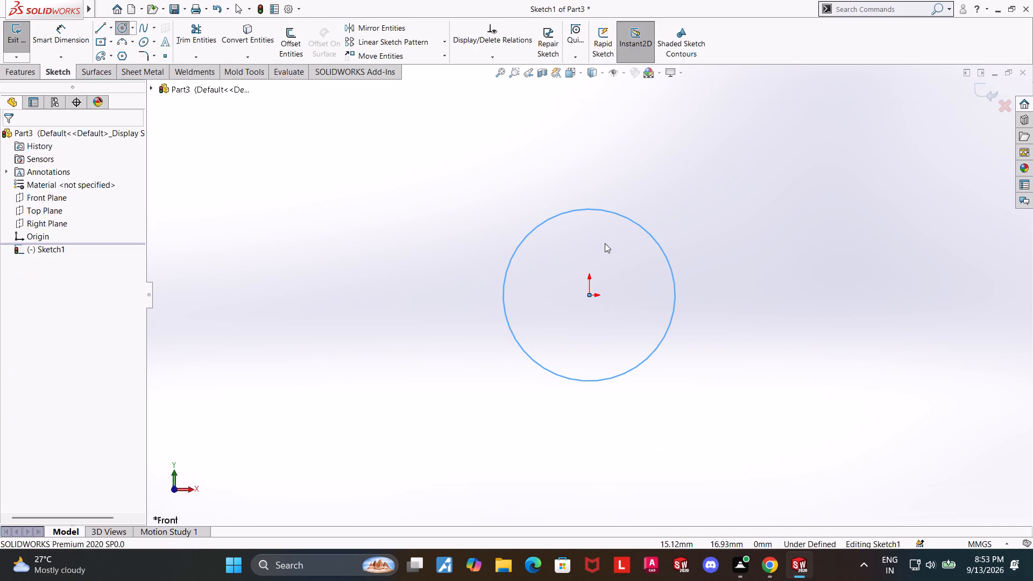
left_click(126, 28)
left_click(590, 297)
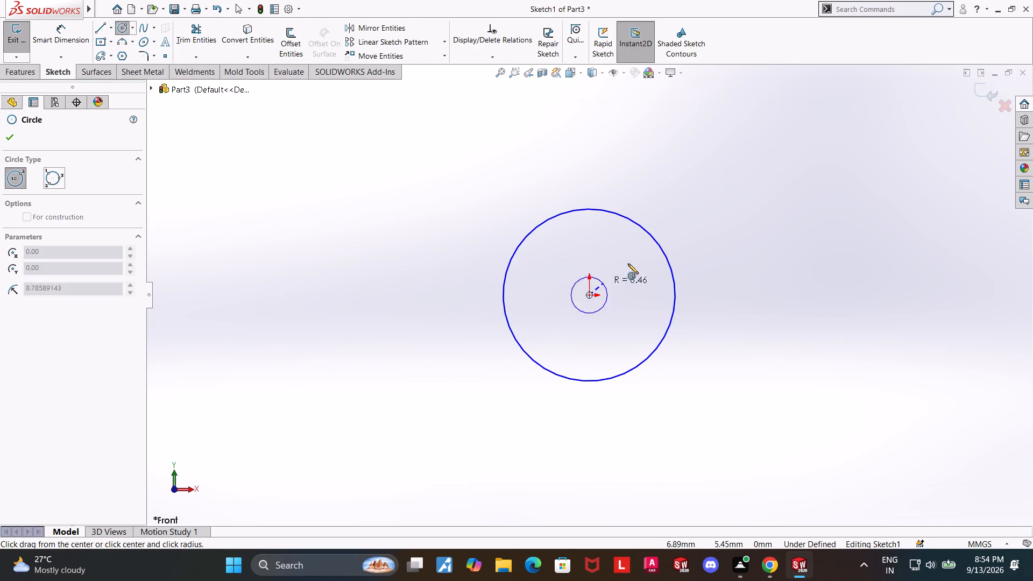
left_click(629, 261)
key("Escape")
key("Escape")
Dimension the outer circle's diameter as 6 mm.
left_click(67, 42)
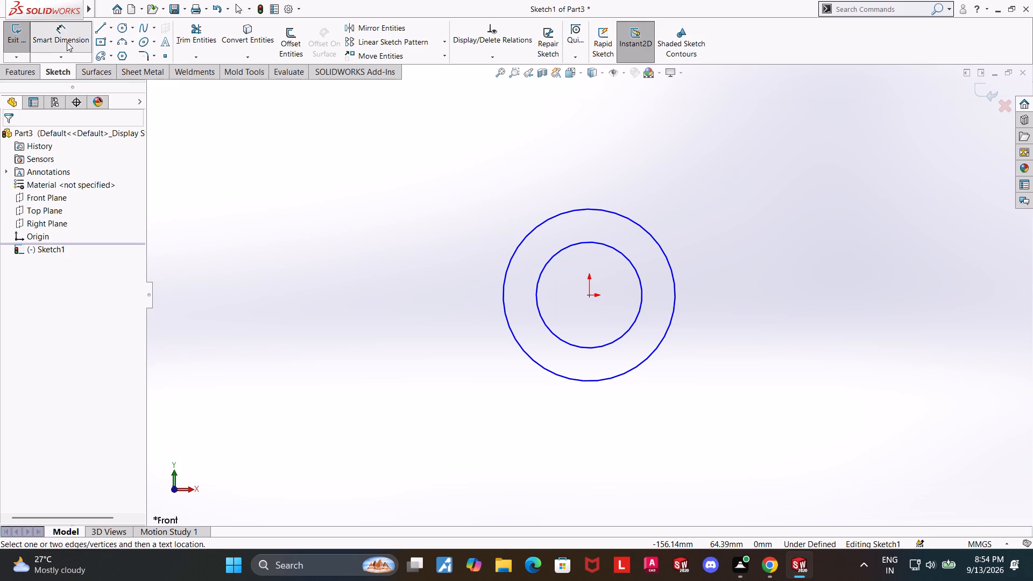
left_click(620, 211)
left_click(663, 188)
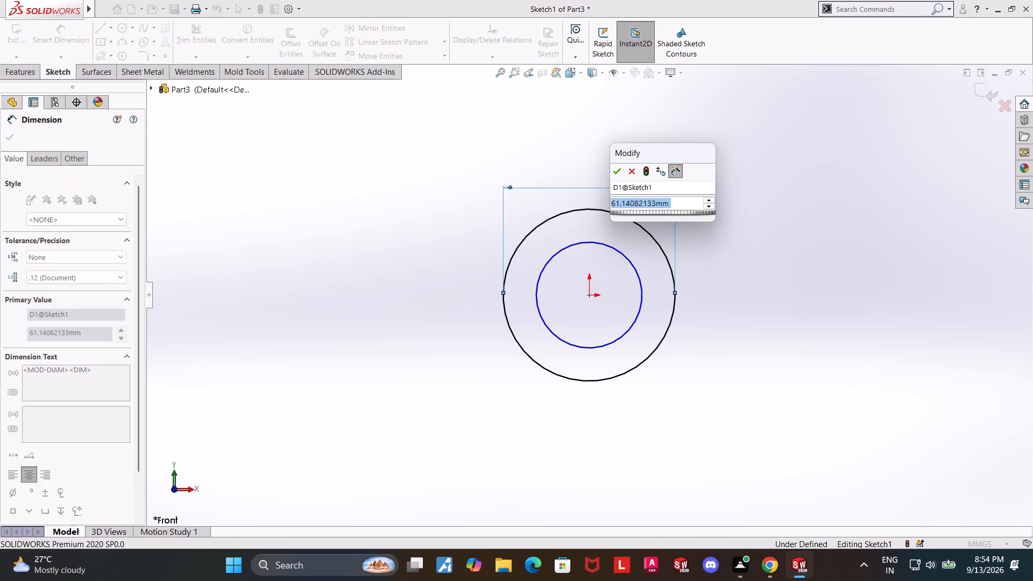
key("6")
key("Return")
key("Escape")
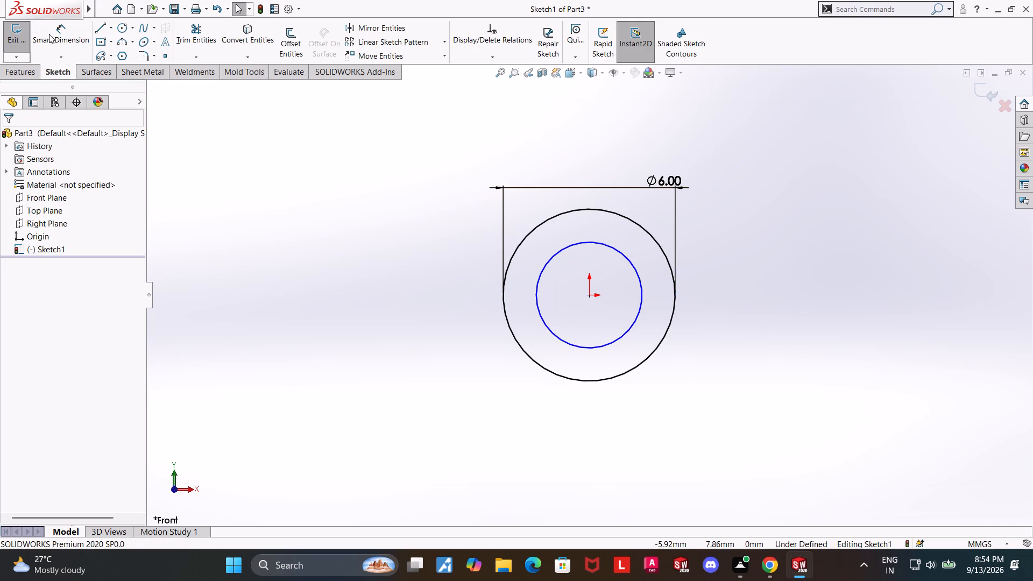
Dimension the inner circle's diameter as 3.5 mm.
left_click(49, 34)
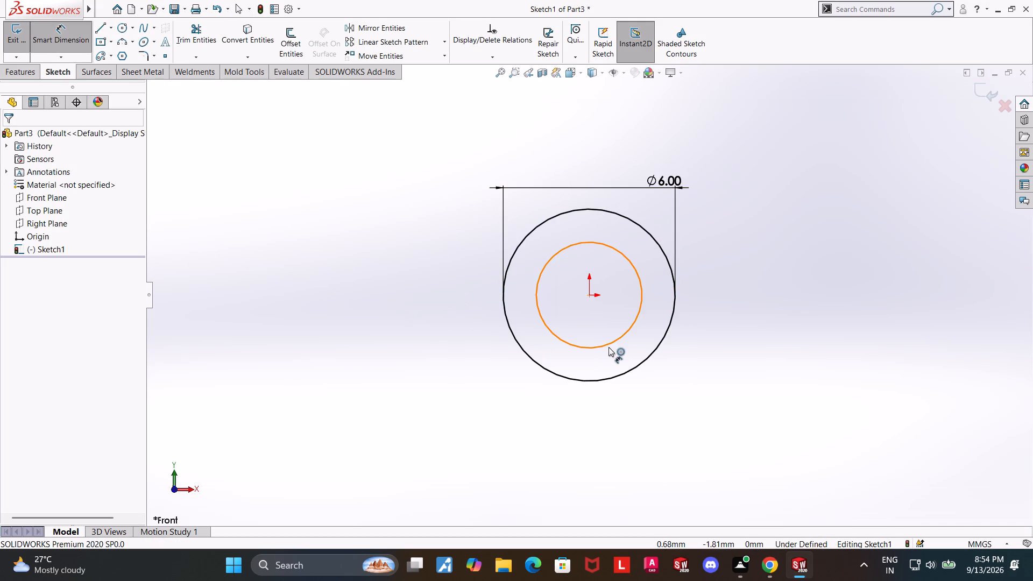
left_click(609, 347)
left_click(677, 383)
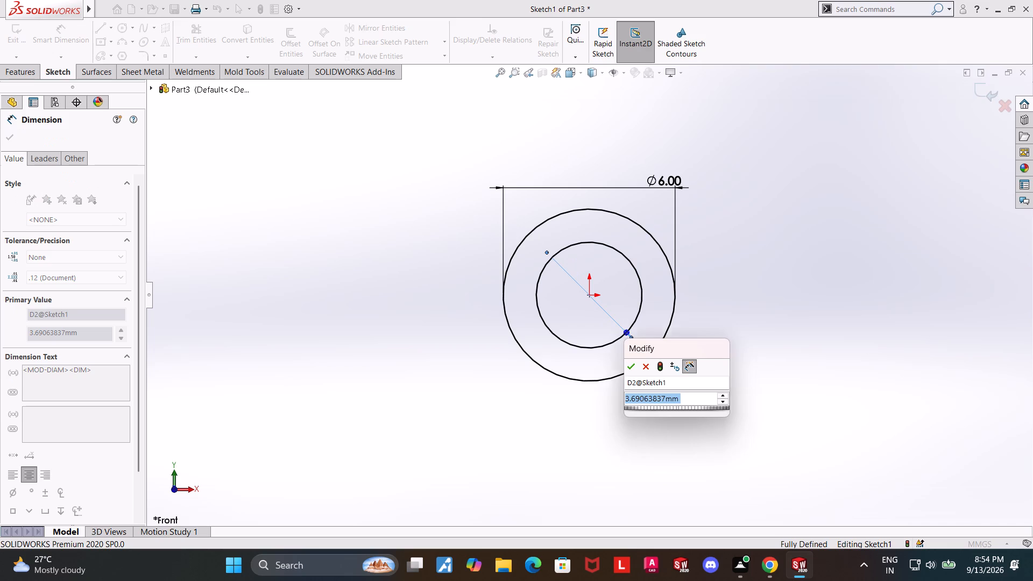
type("3.5")
key("Return")
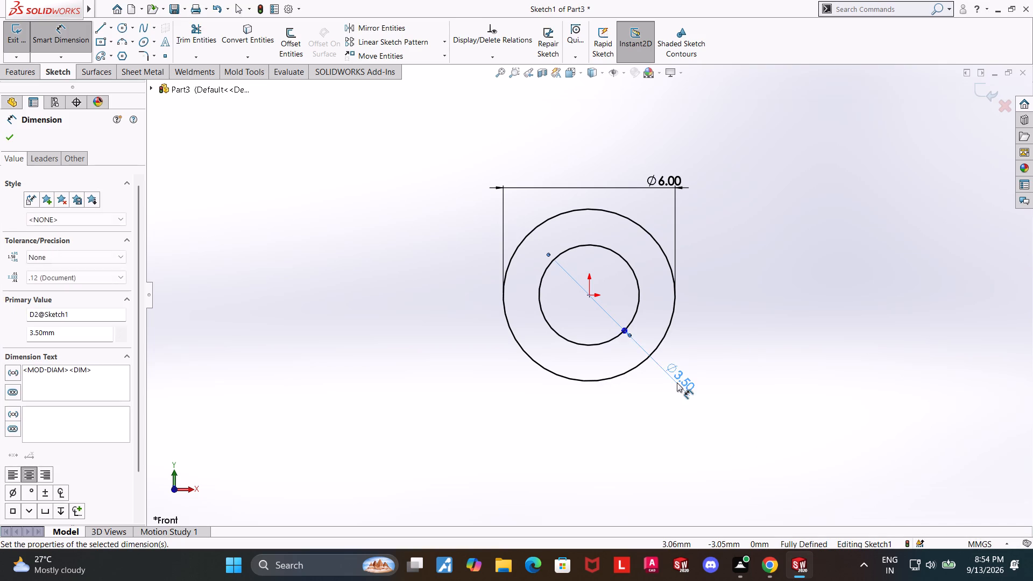
key("Escape")
Finish the sketch and extrude the ring profile as a Mid Plane boss with a 20 mm depth.
left_click(985, 92)
middle_click_drag(802, 309, 782, 316)
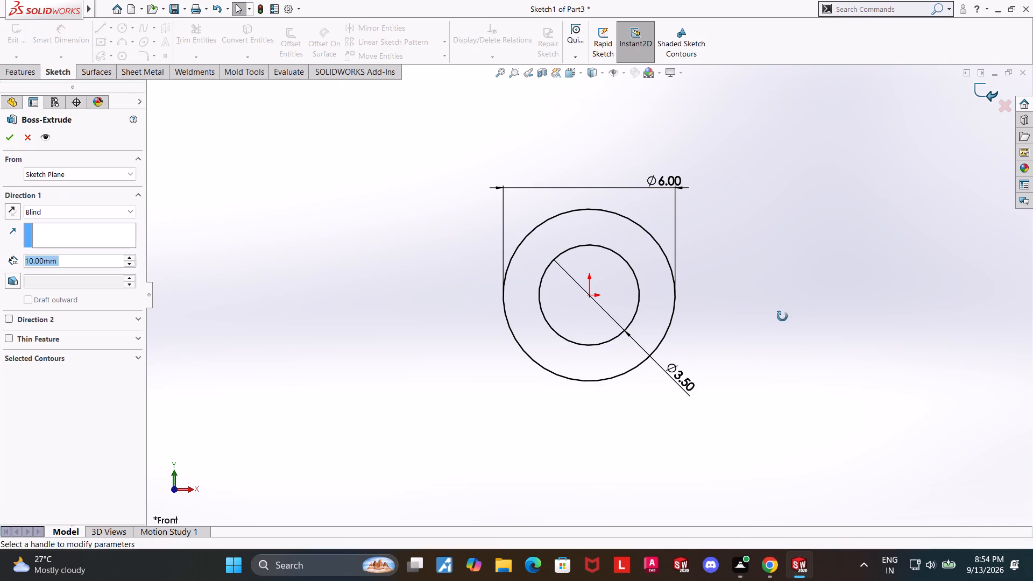
middle_click_drag(782, 316, 720, 308)
left_click(56, 208)
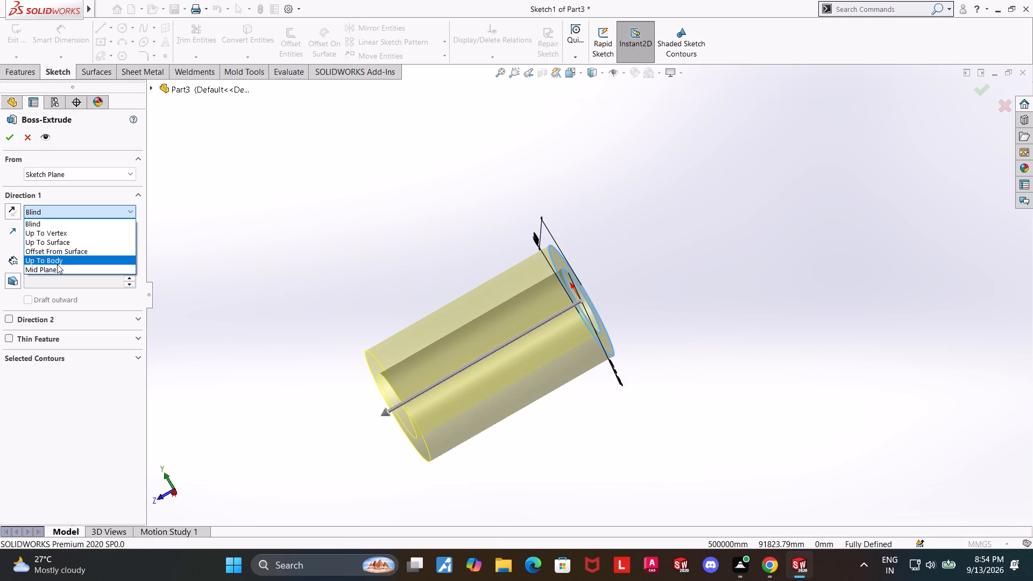
left_click(59, 268)
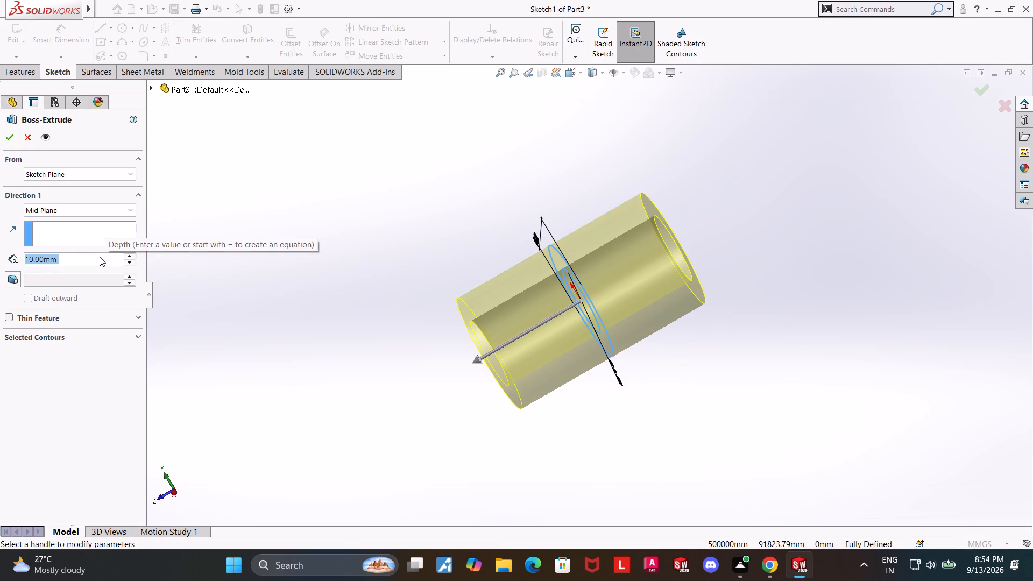
type("20")
key("Return")
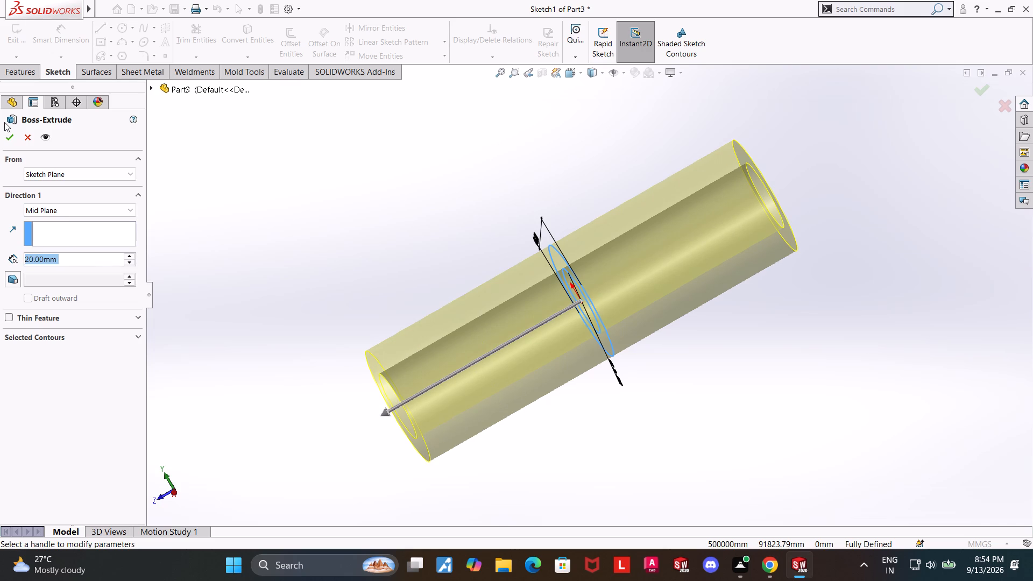
left_click(6, 133)
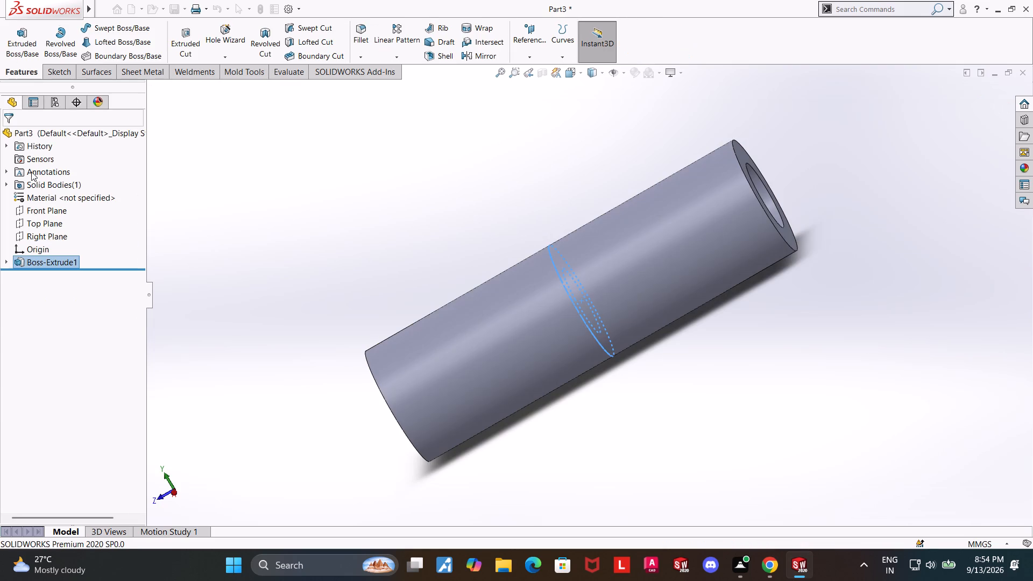
Save the tubular part as "Connecting rod bushing" in the Downloads folder.
left_click(237, 279)
middle_click_drag(264, 227, 288, 214)
scroll(298, 210, "up", 1)
middle_click_drag(308, 224, 322, 217)
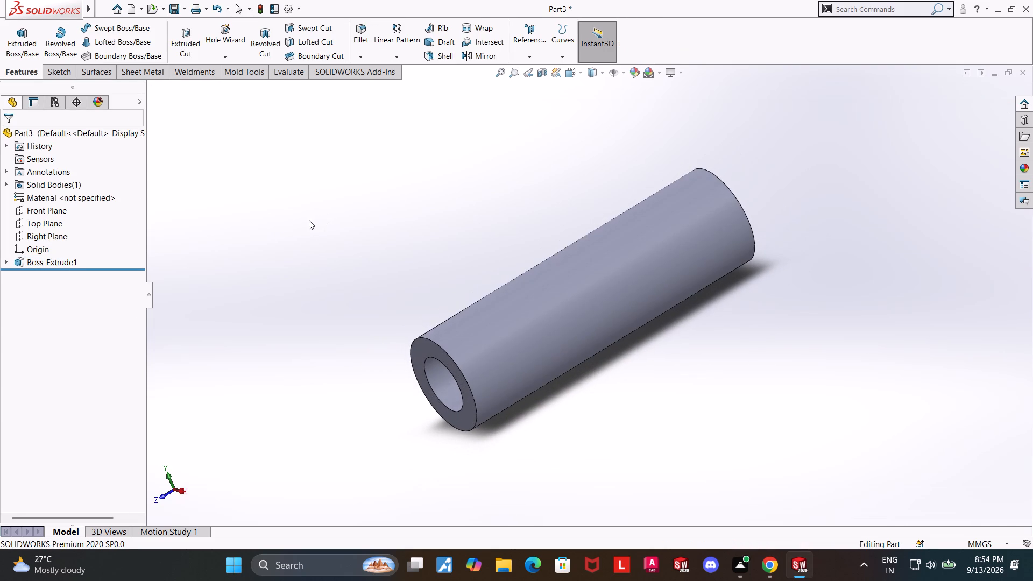
left_click(100, 9)
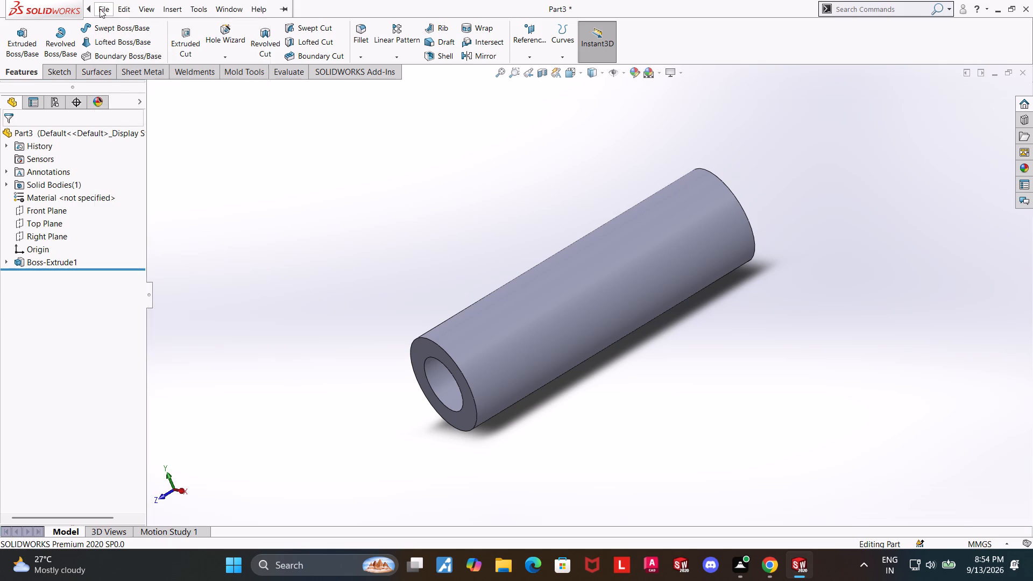
left_click(145, 145)
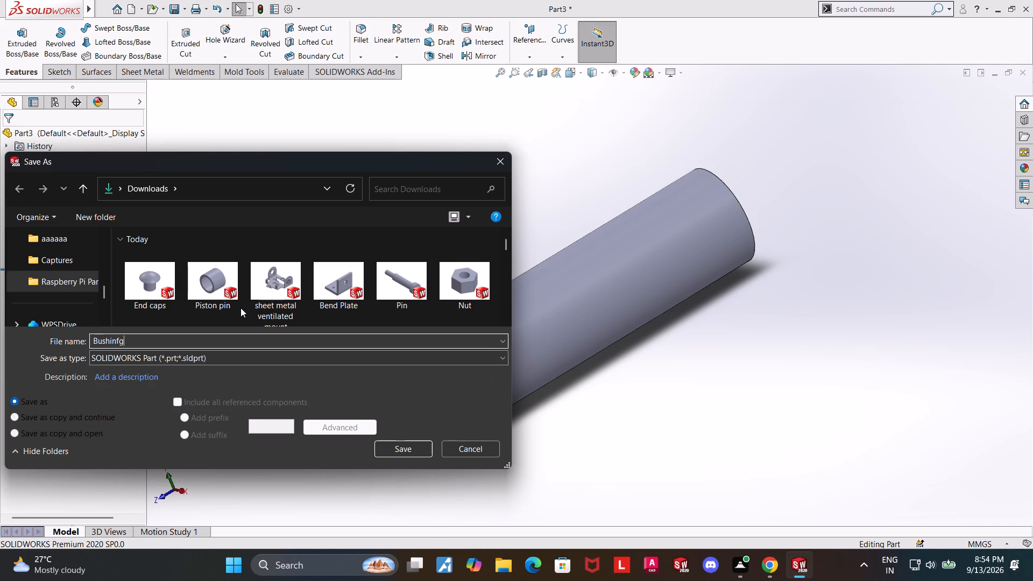
key("BackSpace")
key("BackSpace")
key("BackSpace")
key("BackSpace")
key("BackSpace")
key("BackSpace")
key("BackSpace")
key("BackSpace")
key("BackSpace")
key("BackSpace")
key("BackSpace")
key("BackSpace")
key("BackSpace")
key("BackSpace")
key("BackSpace")
key("BackSpace")
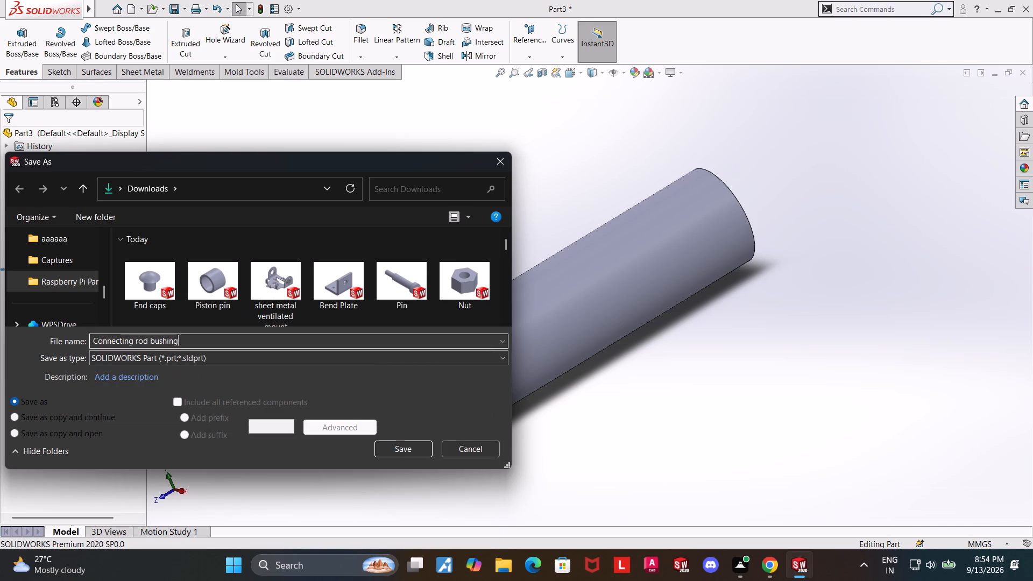
left_click(400, 449)
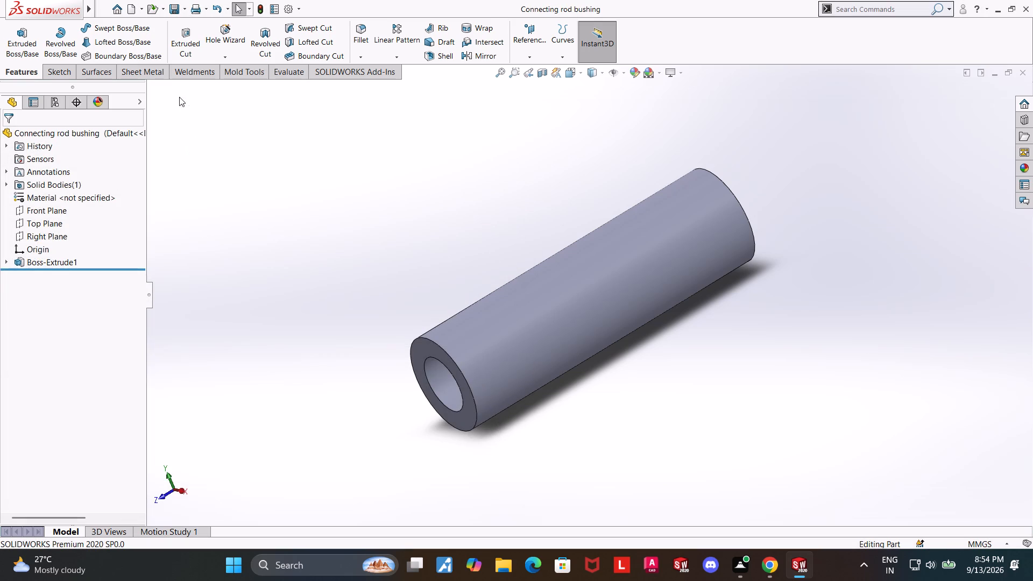
Create a new part document.
left_click(110, 28)
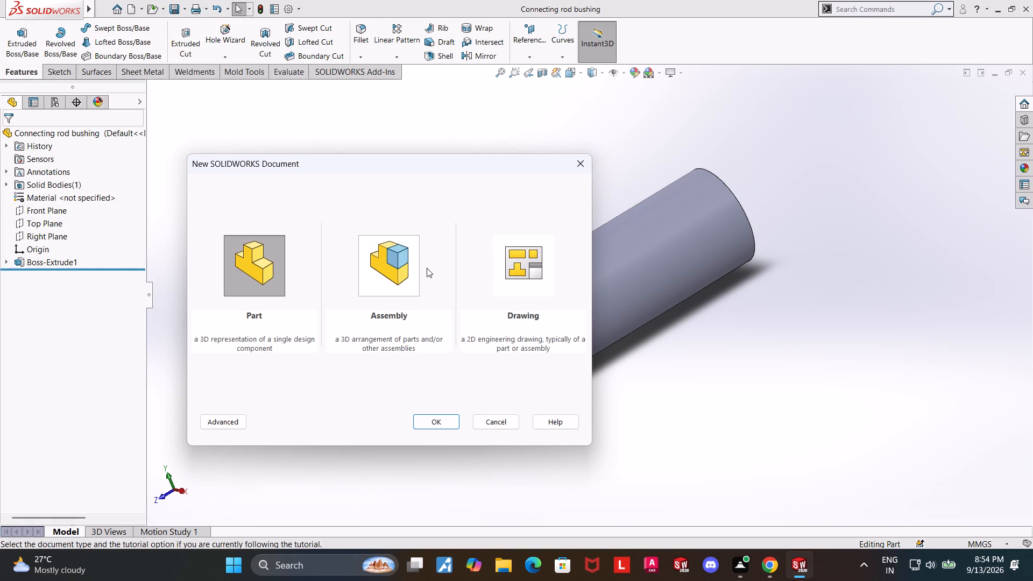
double_click(265, 281)
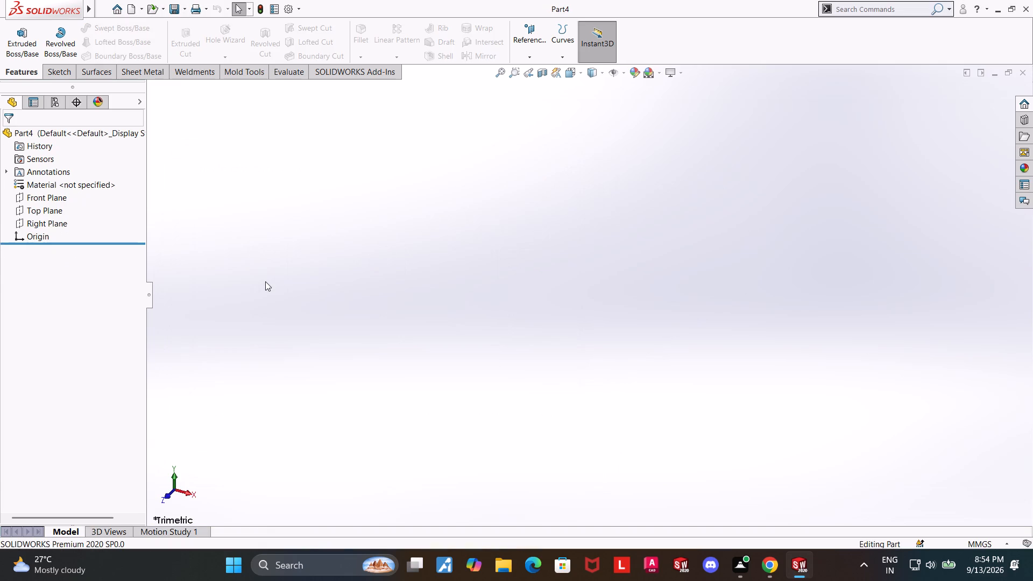
Start a sketch on the Front Plane and draw a long horizontal centerline through the origin.
left_click(34, 201)
left_click(44, 192)
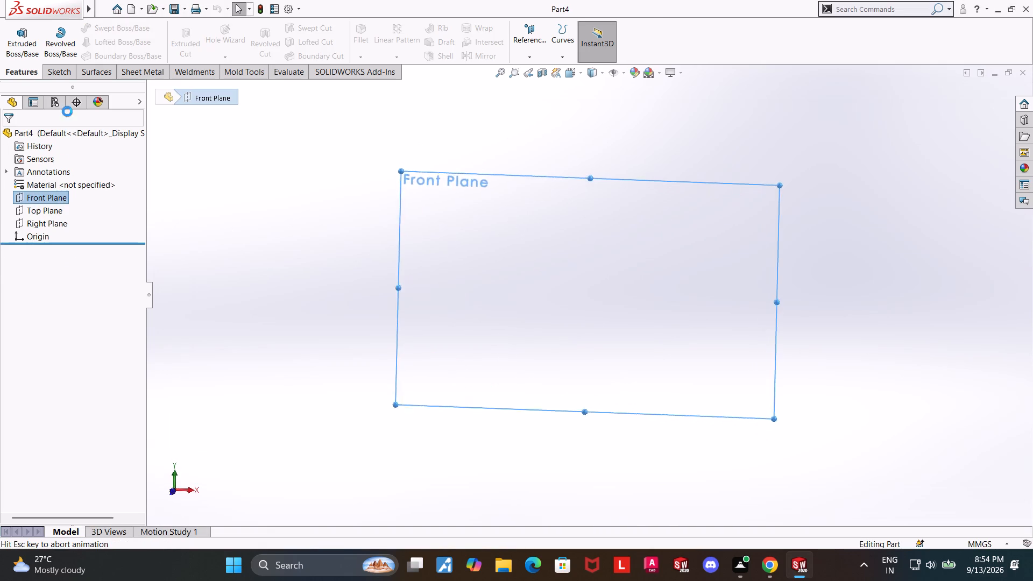
left_click(108, 32)
left_click(107, 52)
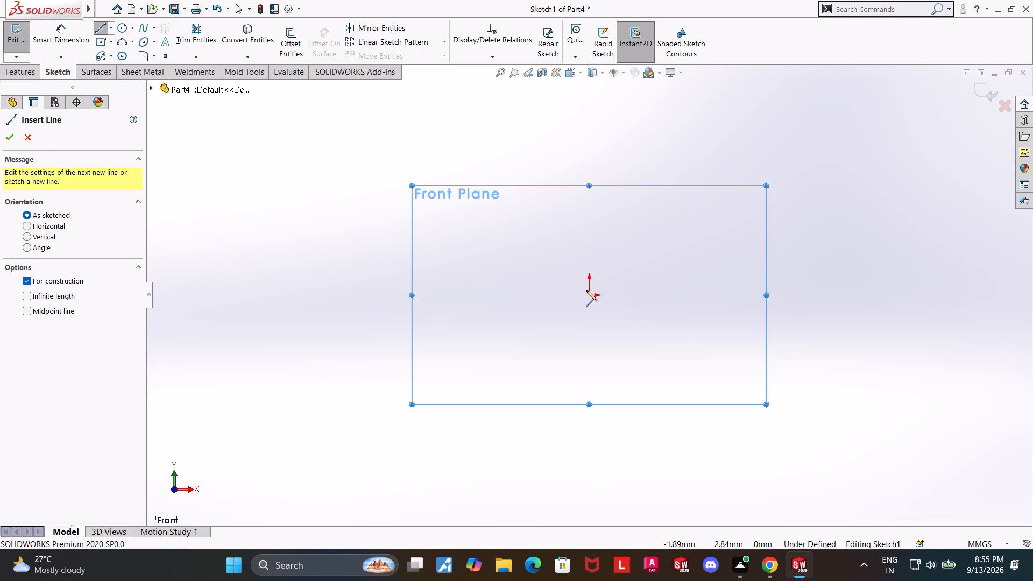
left_click(348, 297)
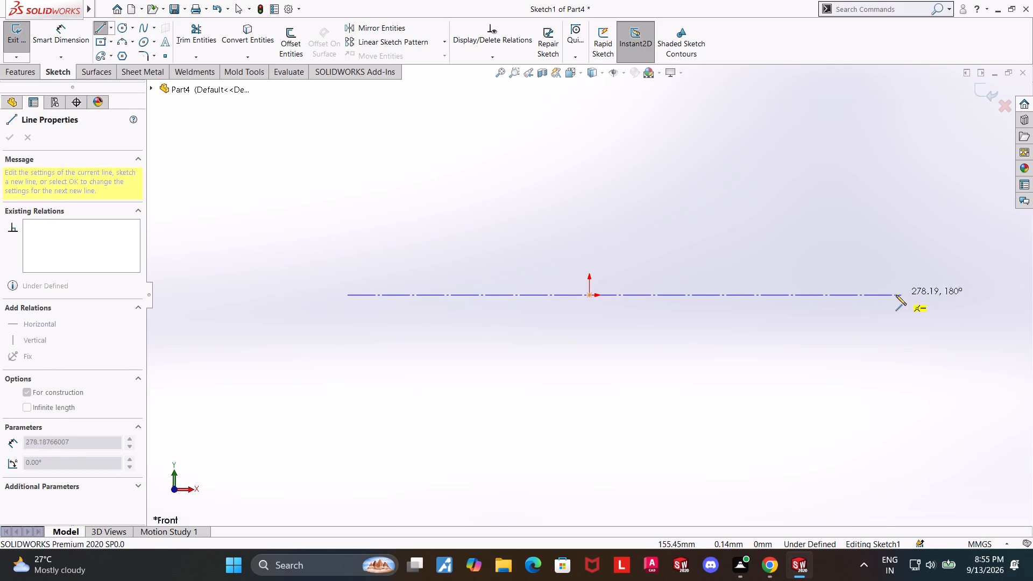
left_click(869, 297)
key("Escape")
key("Escape")
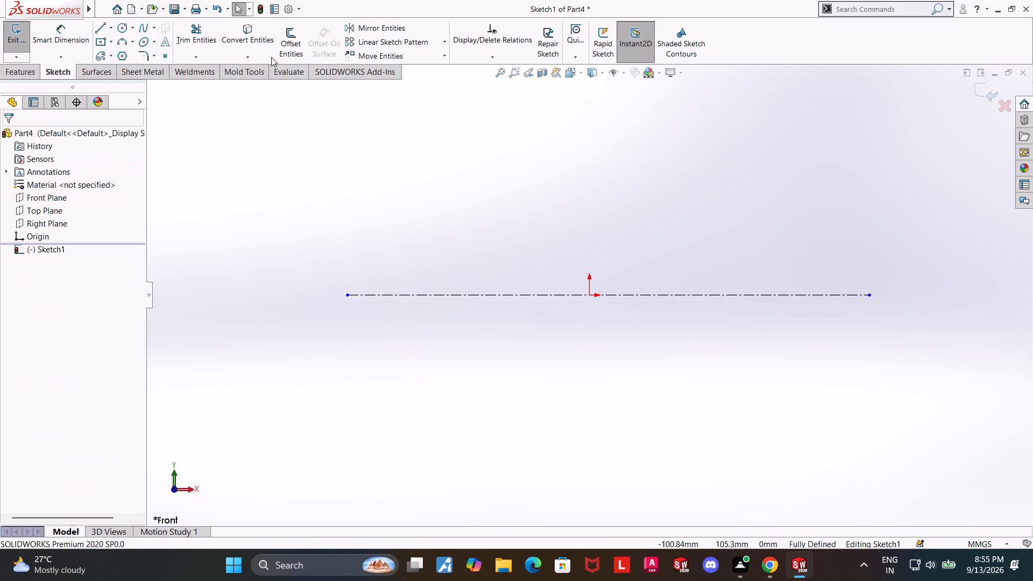
key("Escape")
Draw two concentric circles centred on the centerline, about 100 mm from the origin on the negative X side.
left_click(126, 24)
left_click(389, 297)
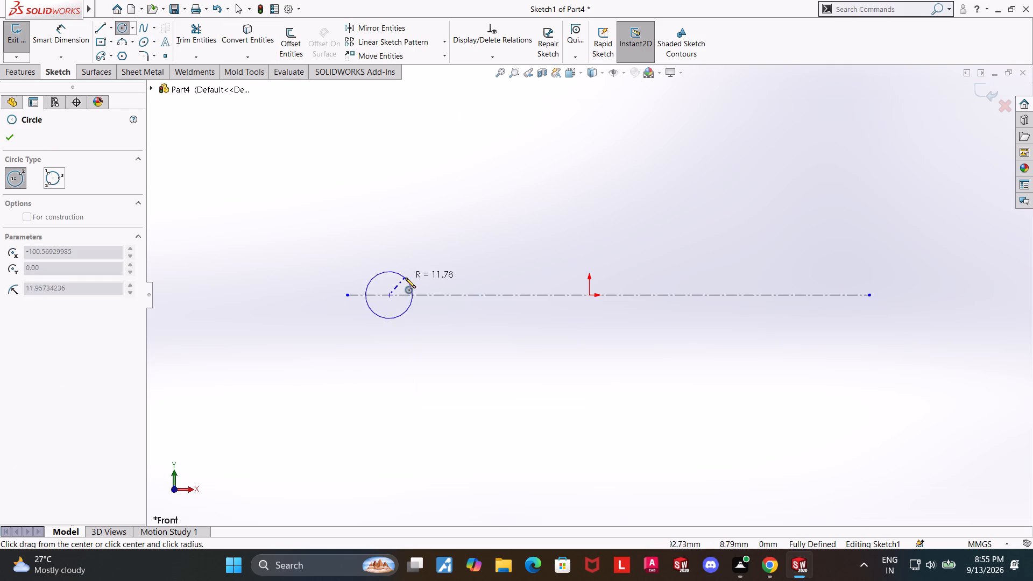
left_click(407, 277)
key("Escape")
key("Escape")
left_click(122, 32)
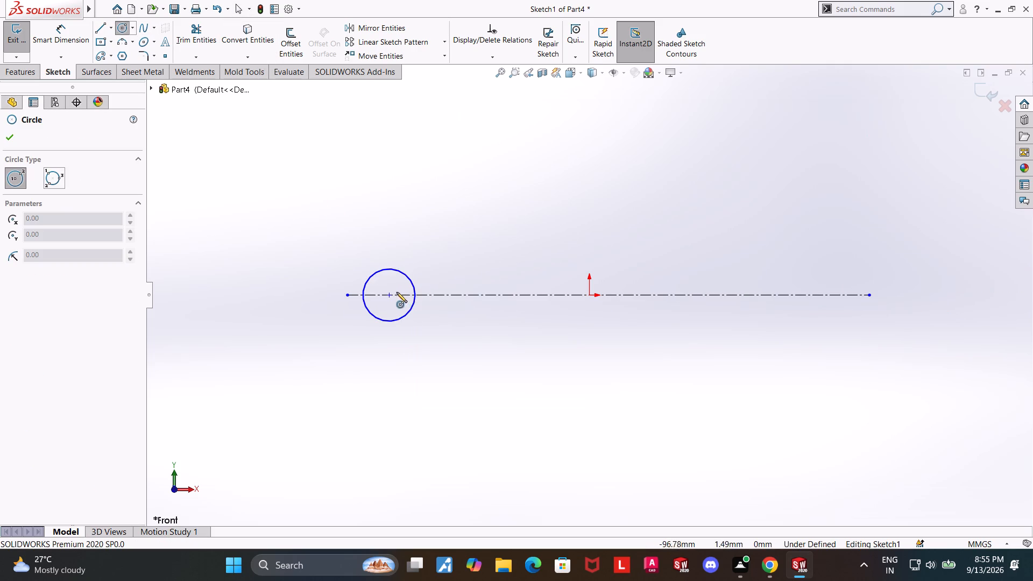
left_click(391, 296)
left_click(424, 253)
key("Escape")
key("Escape")
Extend the centerline's negative X end beyond the circles to about 177 mm from the origin.
left_click_drag(348, 293, 239, 290)
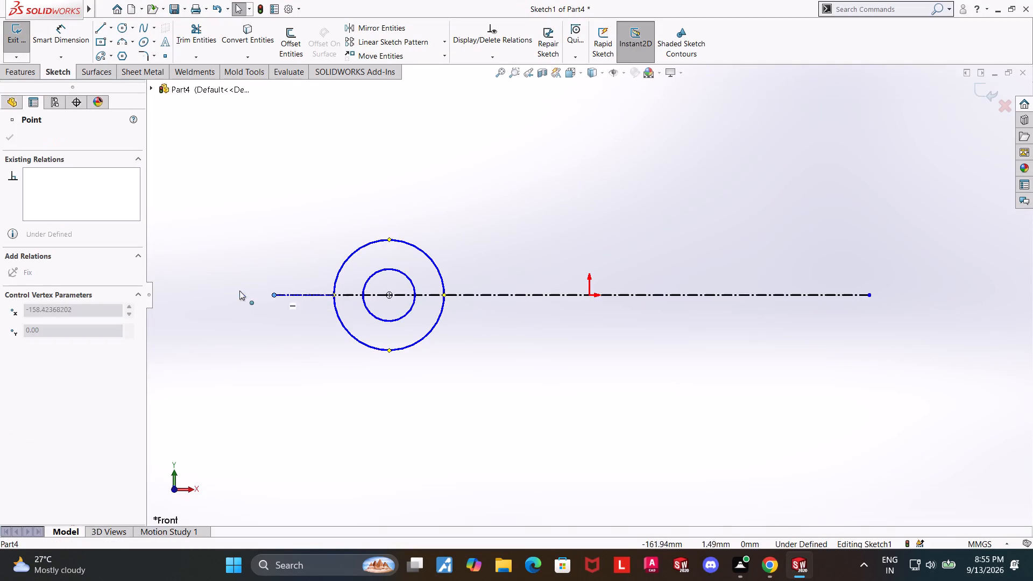
left_click_drag(239, 290, 238, 290)
key("Escape")
key("Escape")
key("Escape")
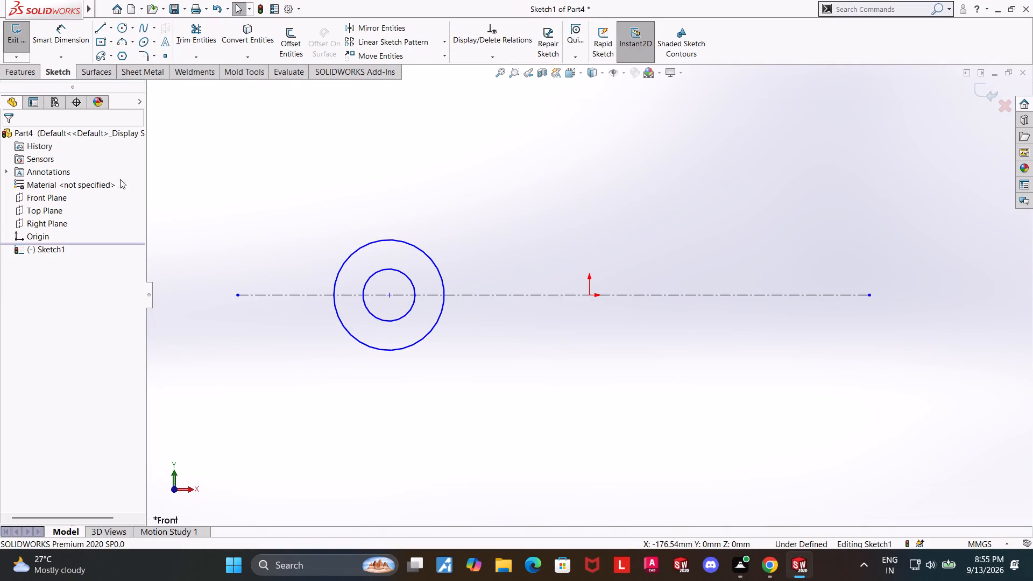
Dimension the outer circle's diameter as 10 mm.
left_click(72, 41)
left_click(342, 266)
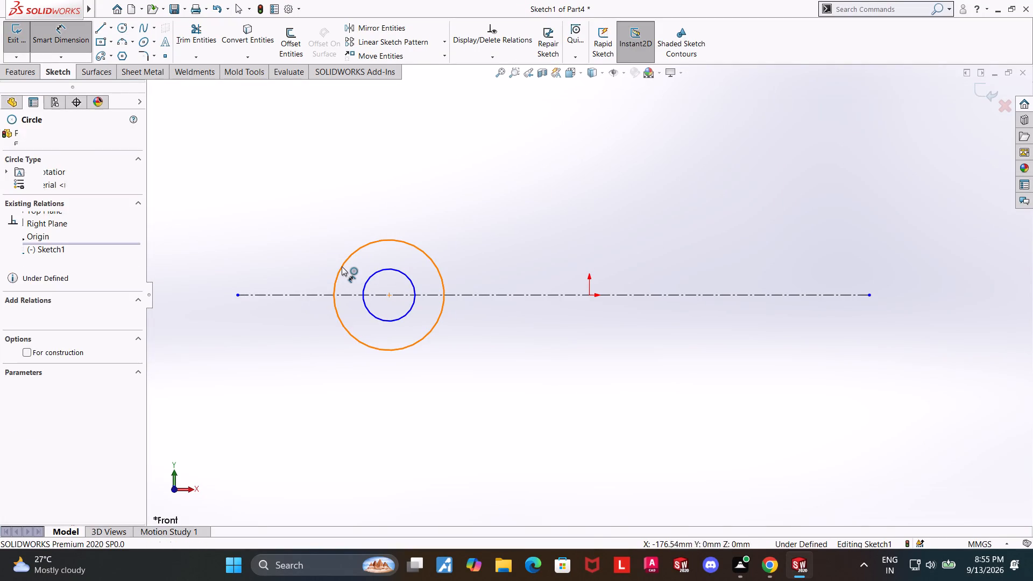
left_click(307, 231)
type("10")
key("Return")
key("Escape")
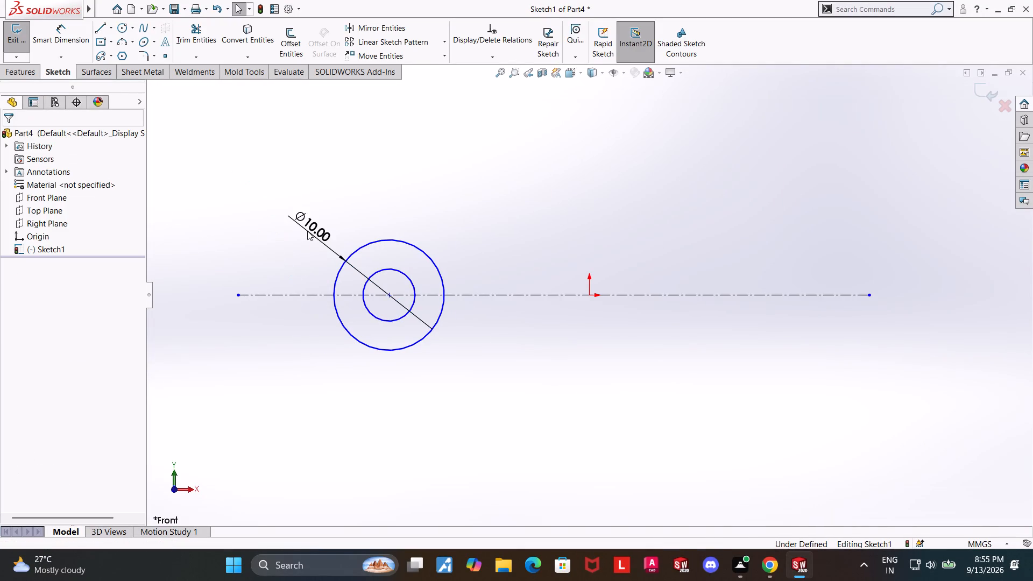
Dimension the inner circle's diameter as 6 mm.
left_click(65, 27)
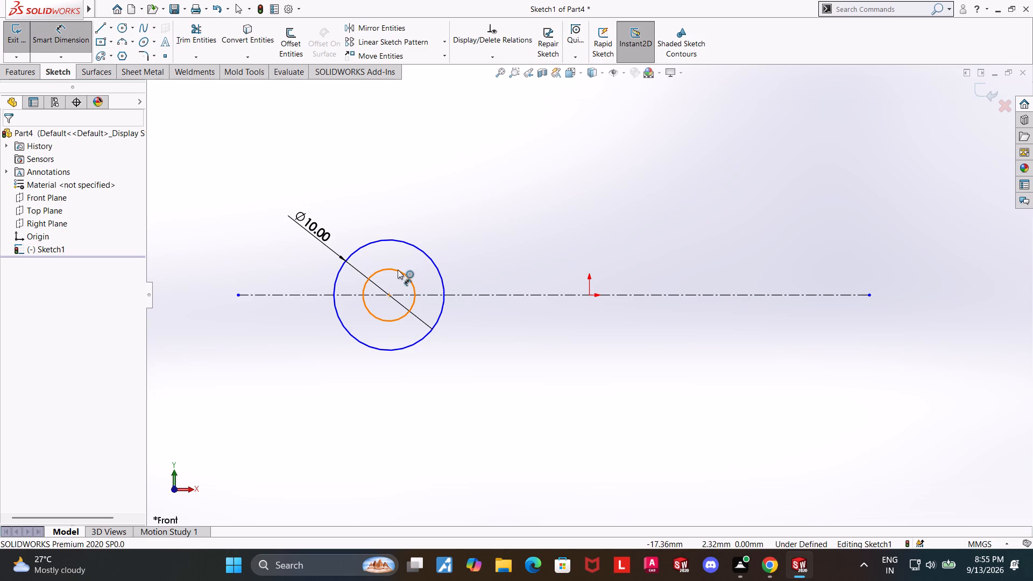
left_click(398, 270)
left_click(437, 246)
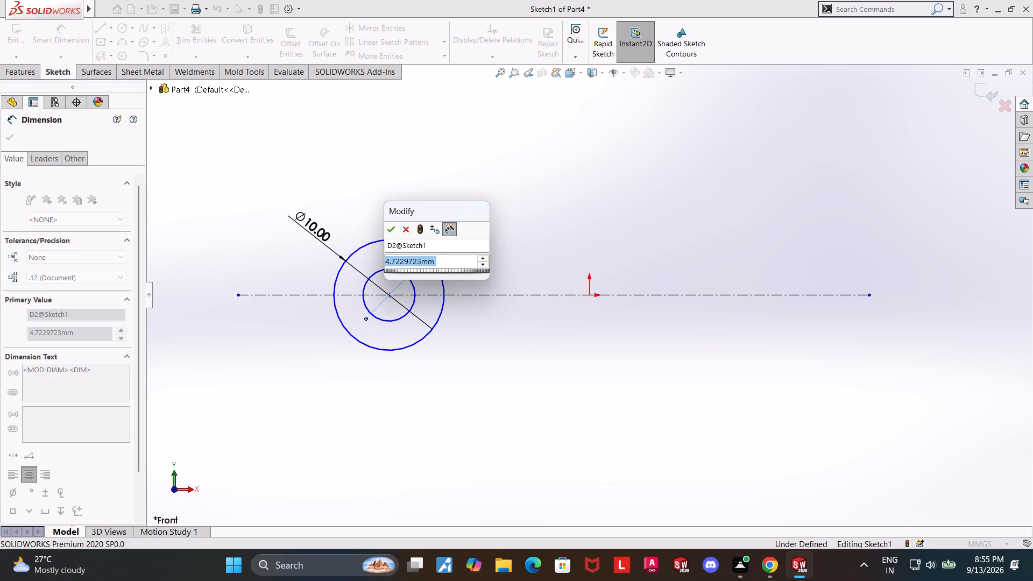
key("6")
key("Return")
key("Escape")
key("Escape")
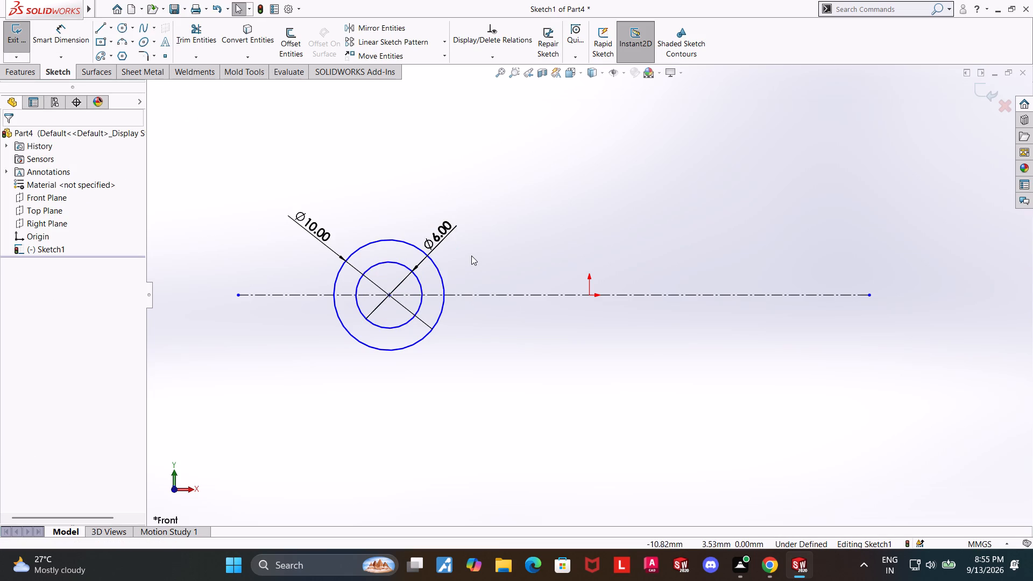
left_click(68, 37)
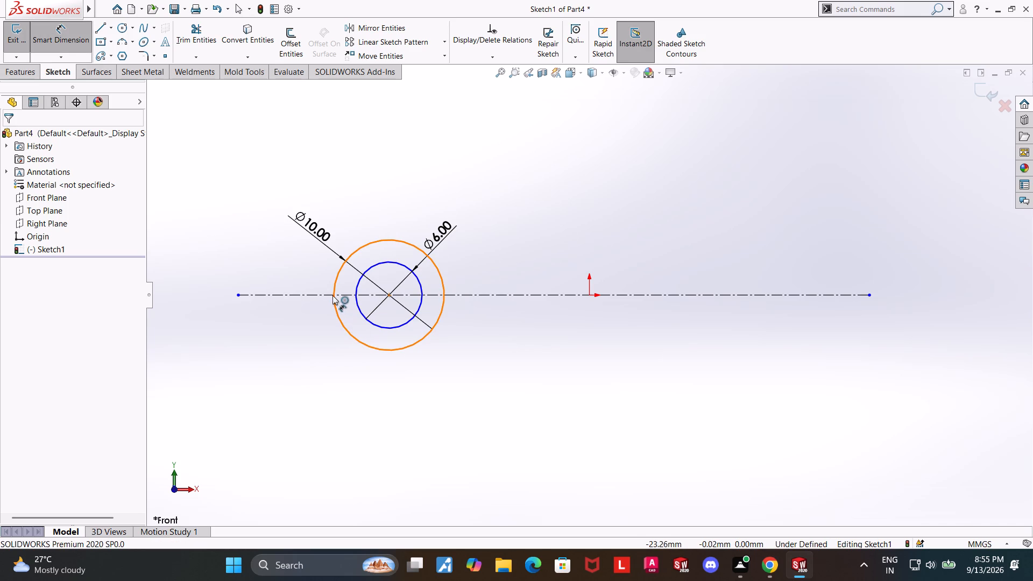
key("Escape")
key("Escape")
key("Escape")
Draw two concentric circles centred on the centerline about 20 mm from the origin on the positive X side, the outer about 11.7 mm in diameter.
scroll(355, 285, "up", 2)
scroll(556, 316, "up", 1)
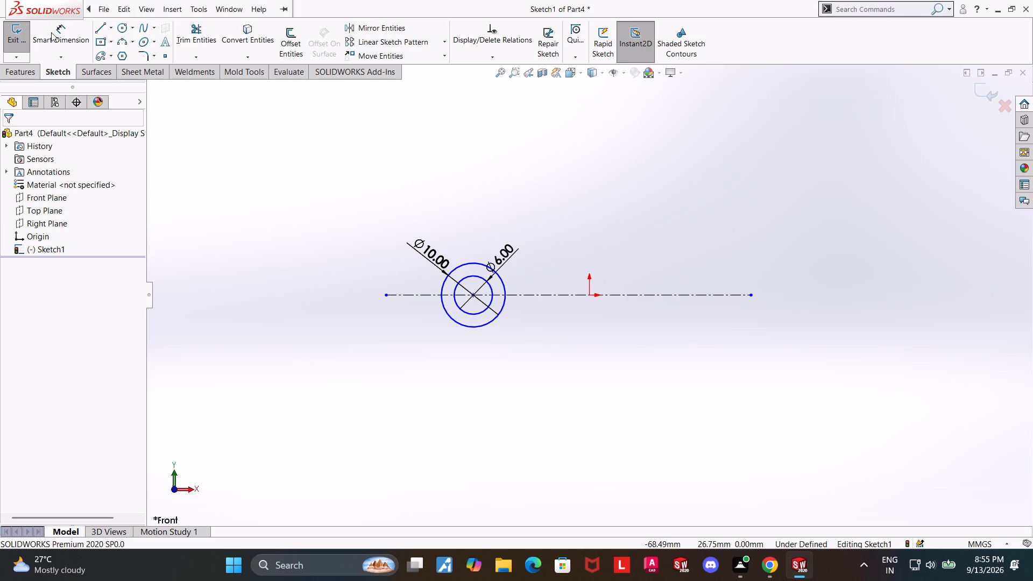
left_click(123, 29)
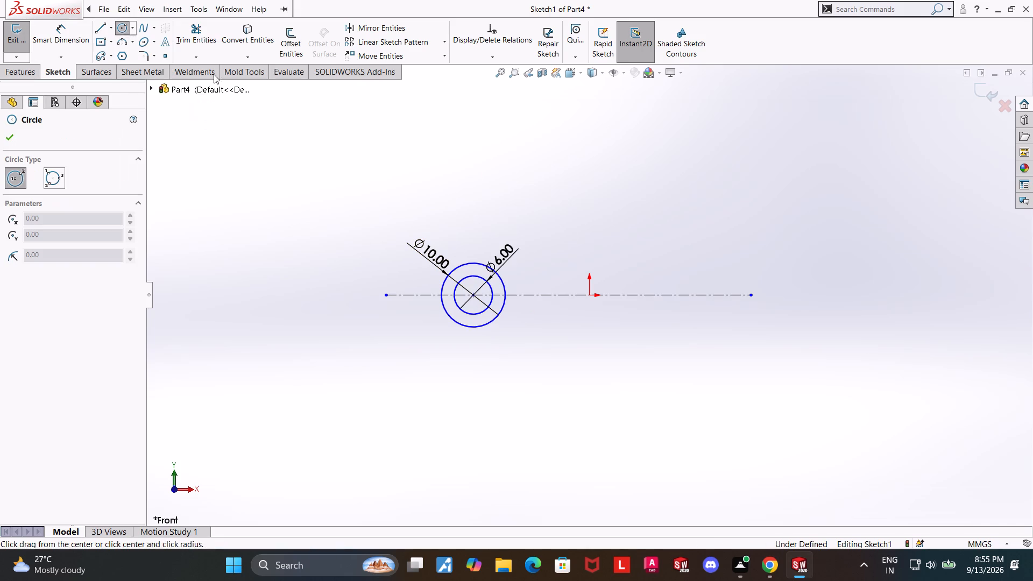
left_click(719, 296)
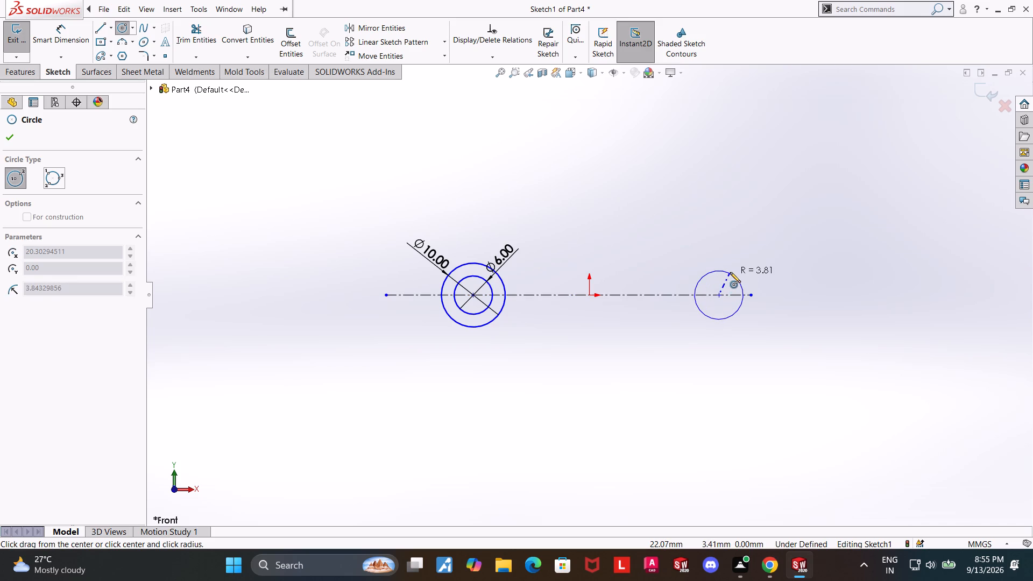
left_click(730, 272)
key("Escape")
key("Escape")
left_click(123, 30)
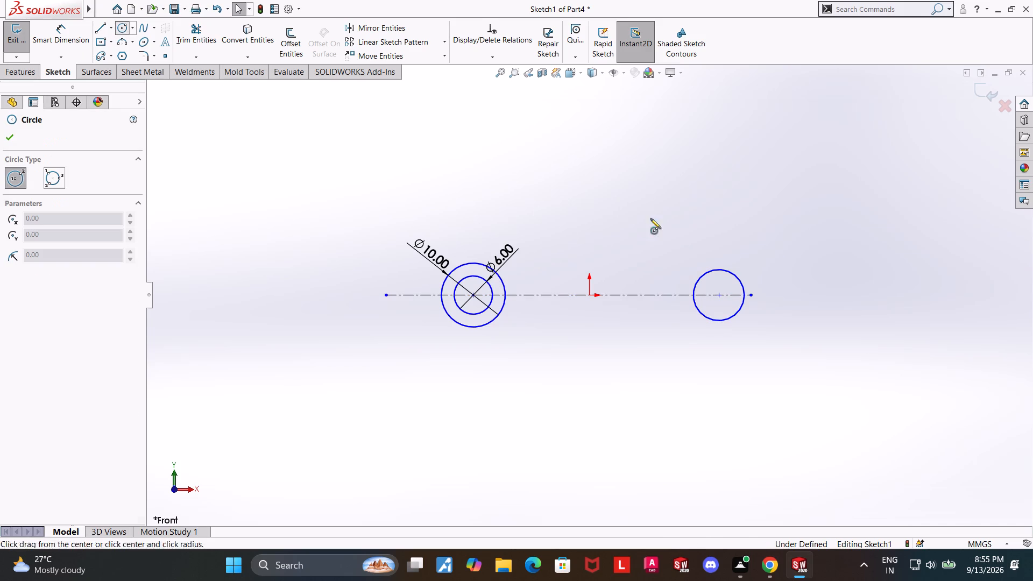
left_click(719, 293)
left_click(741, 265)
key("Escape")
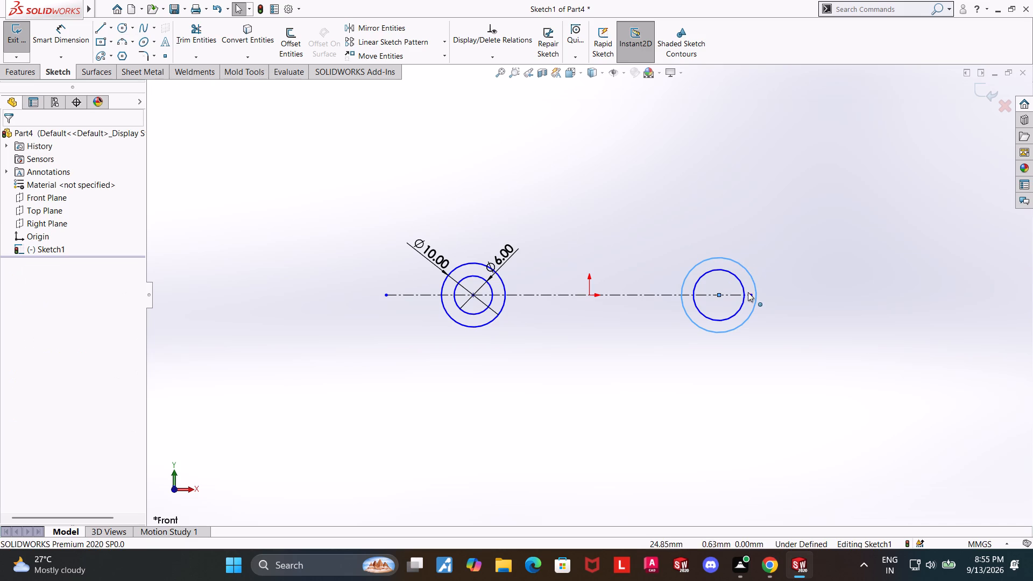
Extend the centerline's positive X end beyond the new circles to about 30 mm from the origin.
left_click_drag(751, 295, 783, 294)
key("Escape")
key("Escape")
Dimension the diameter of the outer circle on the positive X side as 15 mm.
left_click(58, 27)
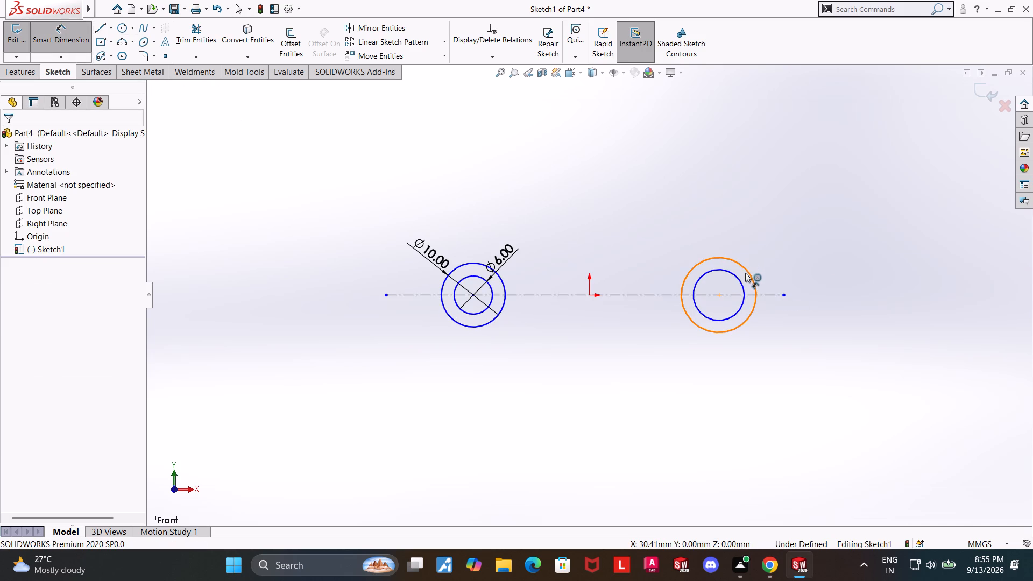
left_click(747, 270)
left_click(767, 254)
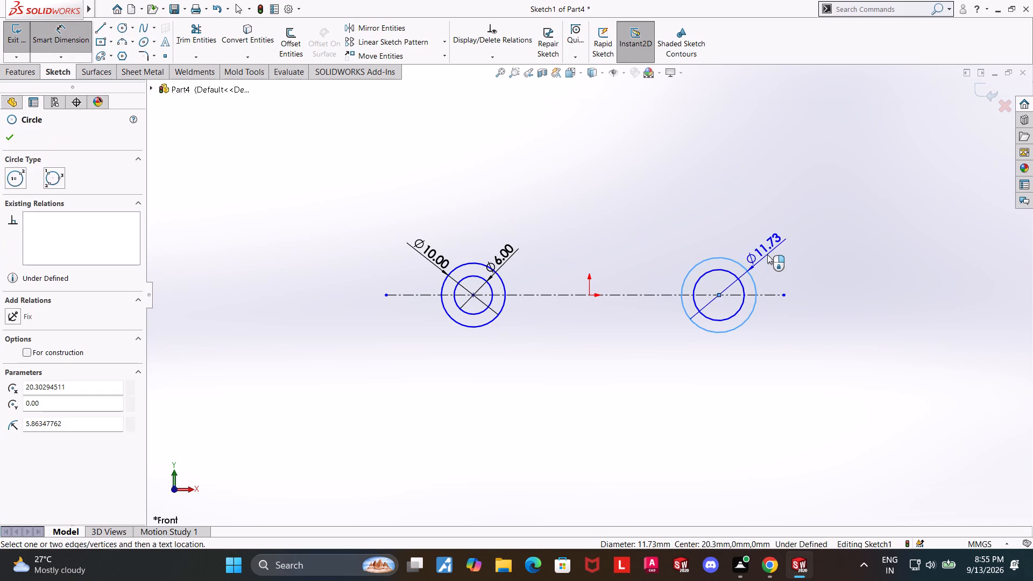
type("15")
key("Return")
key("Escape")
key("Escape")
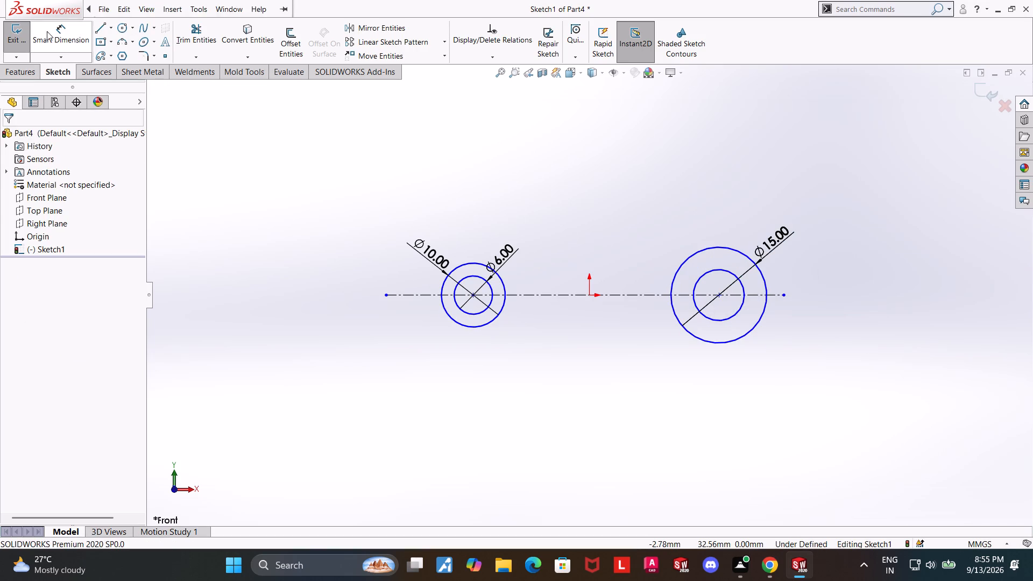
Dimension the diameter of the inner circle on the positive X side as 10 mm.
left_click(54, 40)
scroll(732, 265, "down", 2)
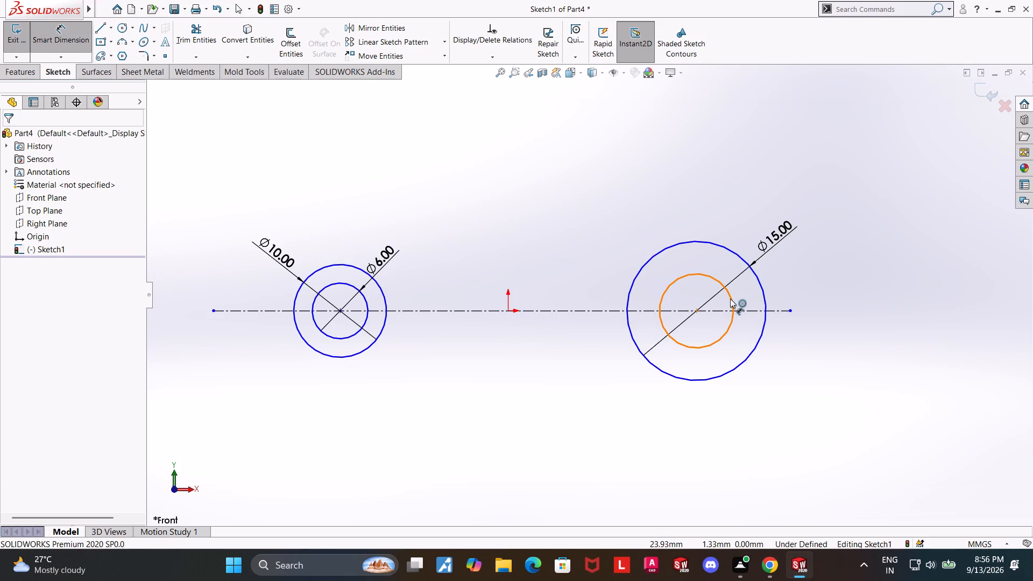
left_click(730, 299)
left_click(741, 290)
type("10")
key("Return")
key("Escape")
key("Escape")
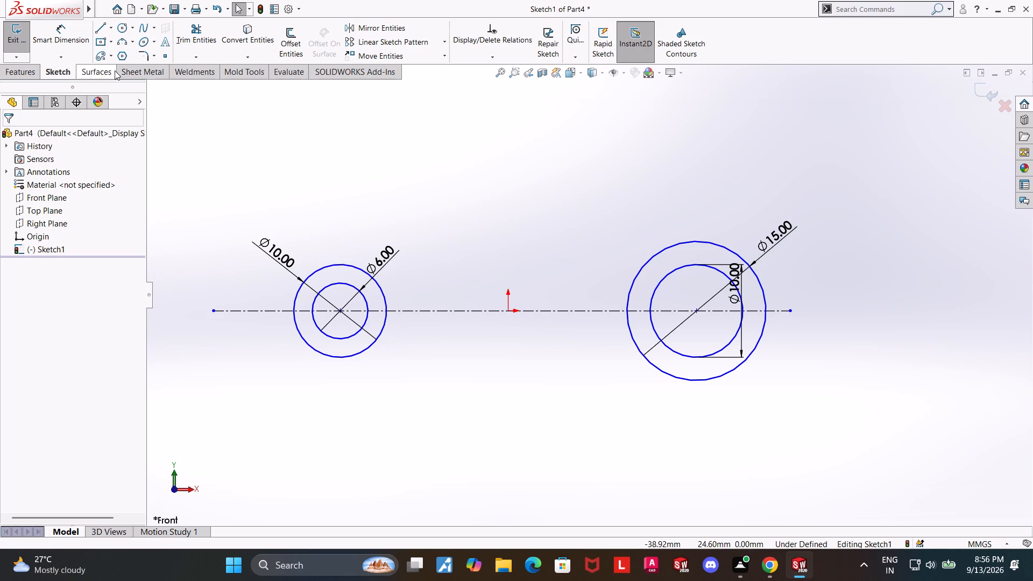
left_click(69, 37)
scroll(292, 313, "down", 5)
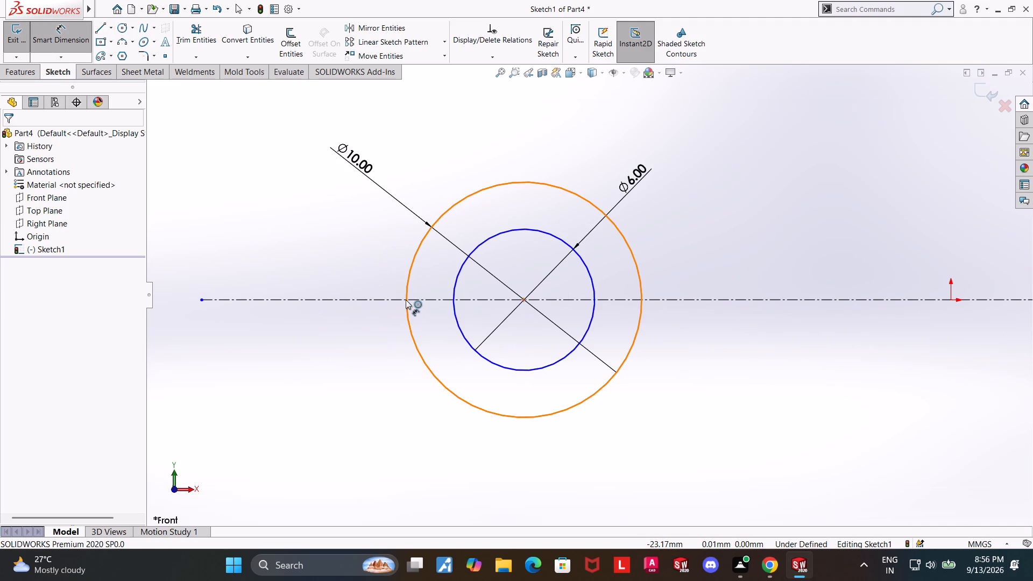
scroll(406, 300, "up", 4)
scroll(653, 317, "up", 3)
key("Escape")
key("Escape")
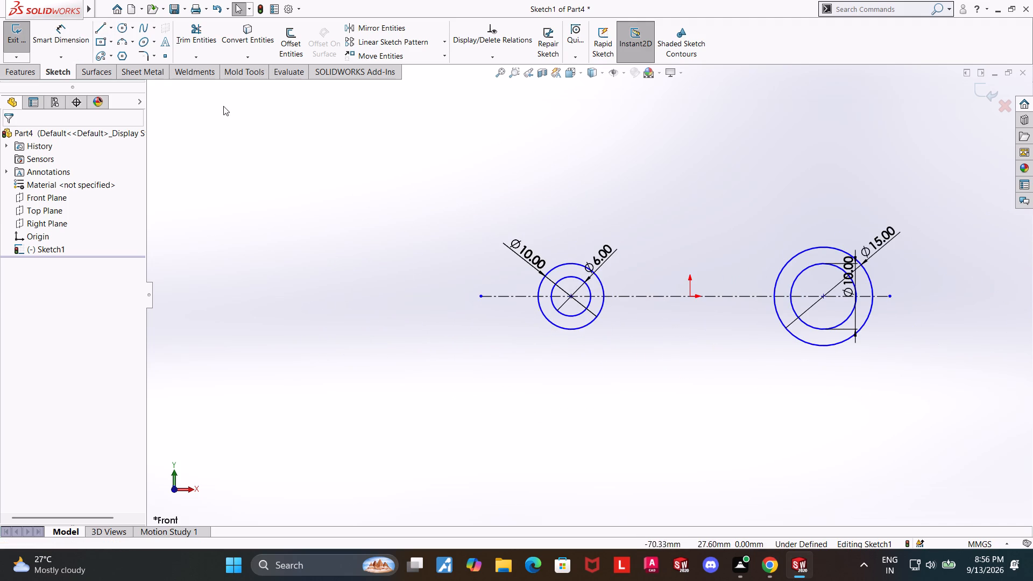
Draw a vertical centerline about 9.9 mm long downward from the negative X side circle's outermost point on the centerline.
left_click(112, 31)
left_click(115, 51)
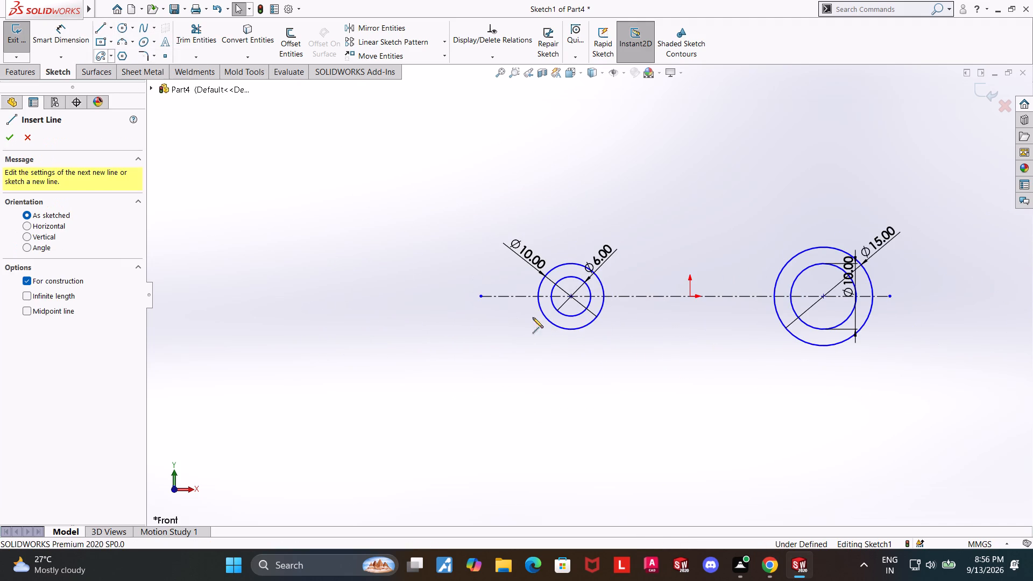
left_click(539, 297)
left_click(540, 362)
key("Escape")
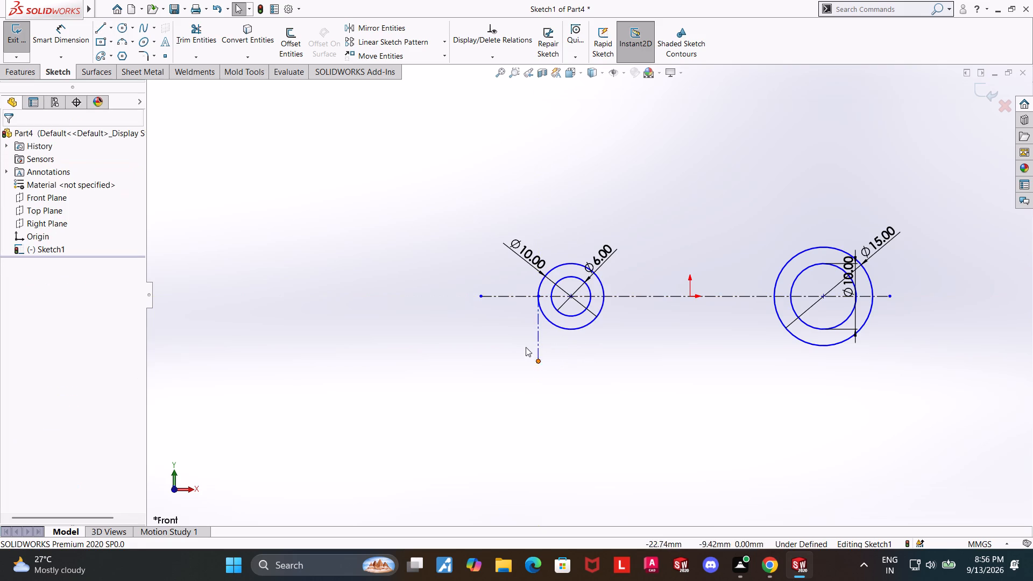
key("Escape")
key("Escape")
Dimension the horizontal distance from the vertical centerline to the origin as 68.5/2 mm.
left_click(69, 34)
left_click(539, 335)
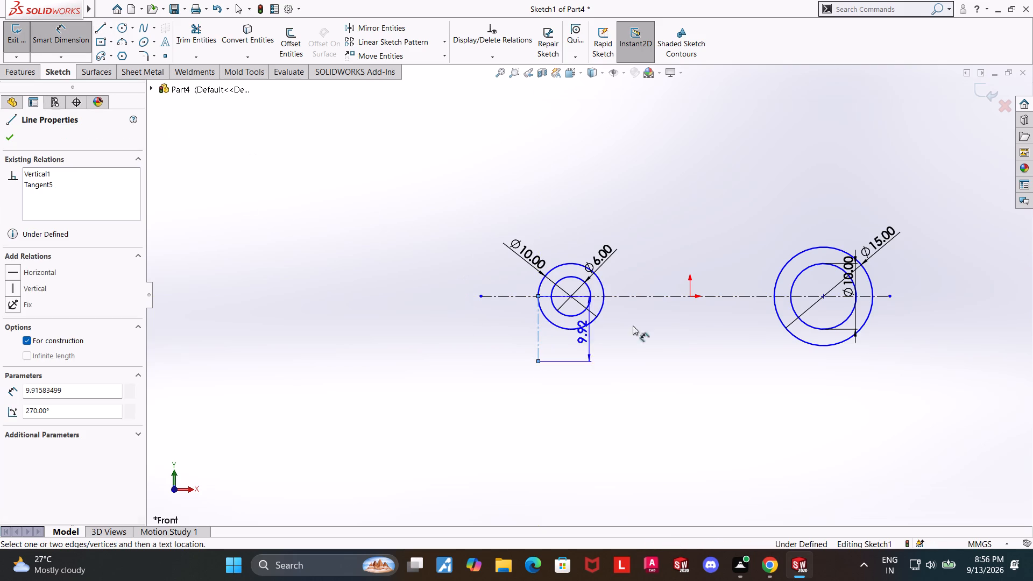
left_click(692, 296)
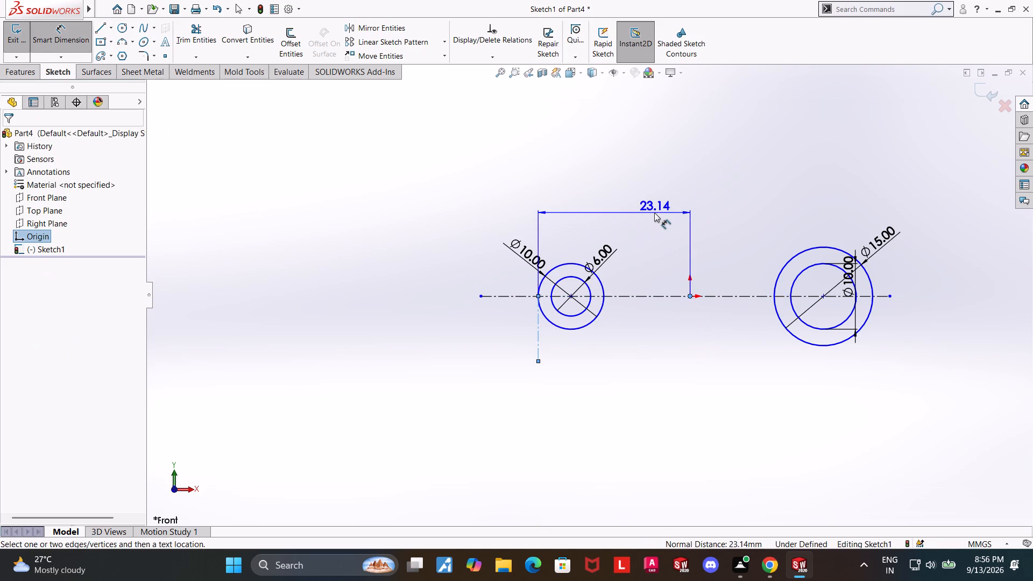
left_click(654, 212)
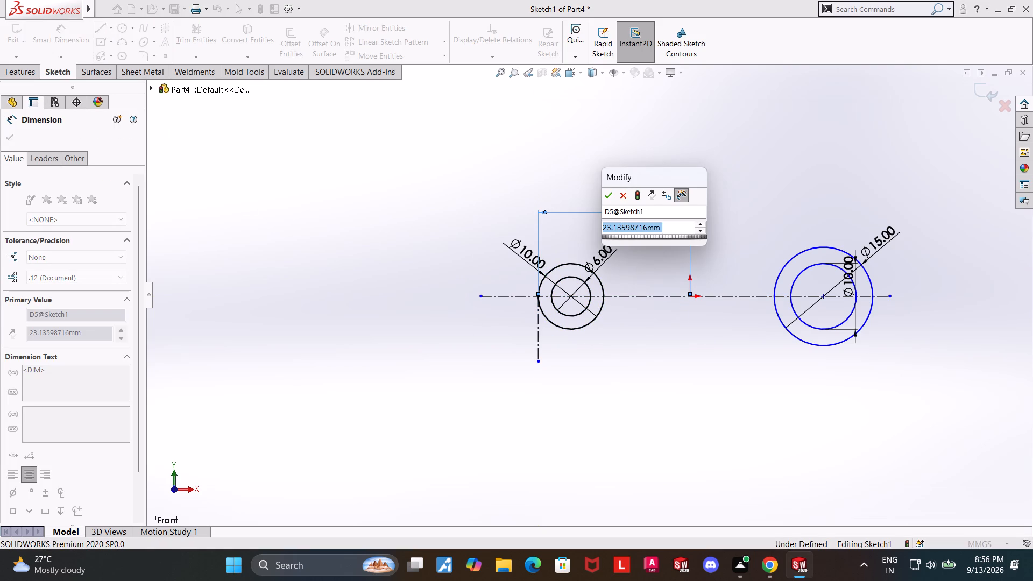
type("68.5/2")
key("Return")
key("Escape")
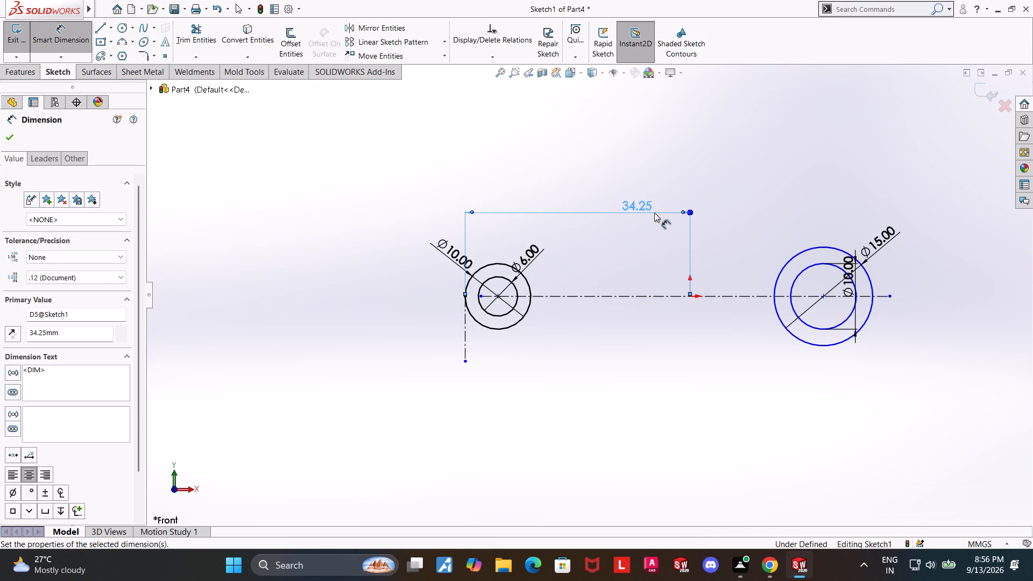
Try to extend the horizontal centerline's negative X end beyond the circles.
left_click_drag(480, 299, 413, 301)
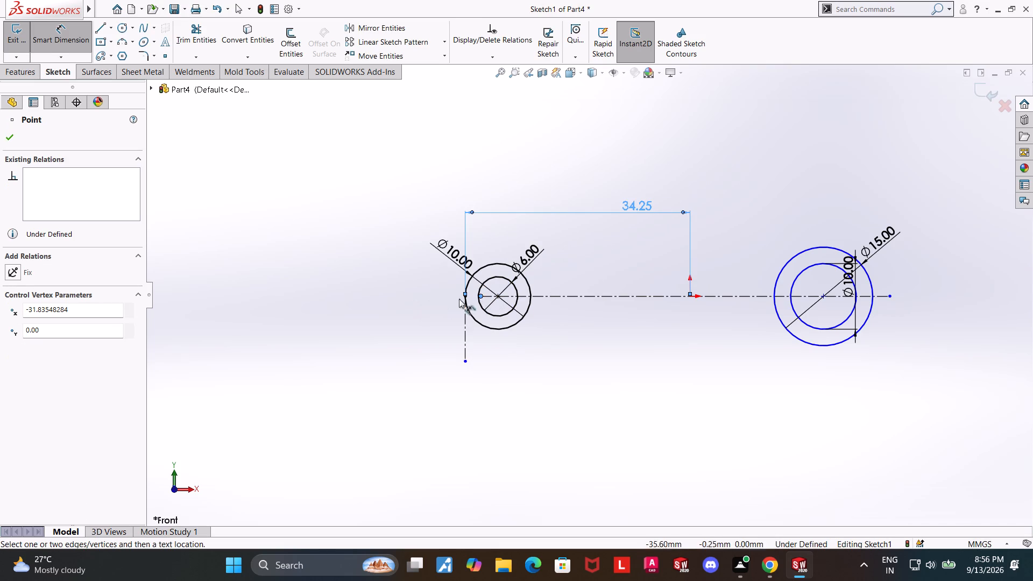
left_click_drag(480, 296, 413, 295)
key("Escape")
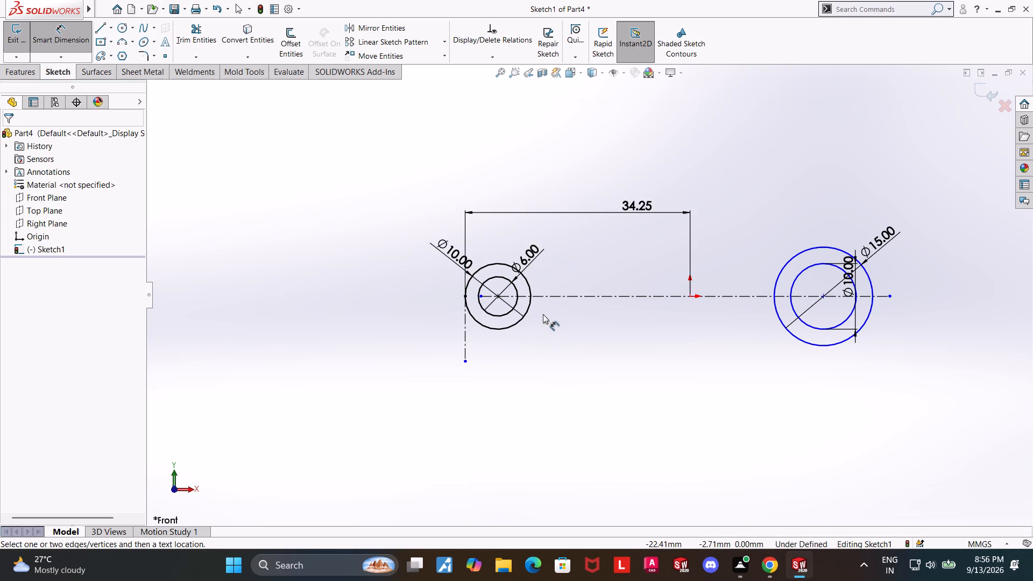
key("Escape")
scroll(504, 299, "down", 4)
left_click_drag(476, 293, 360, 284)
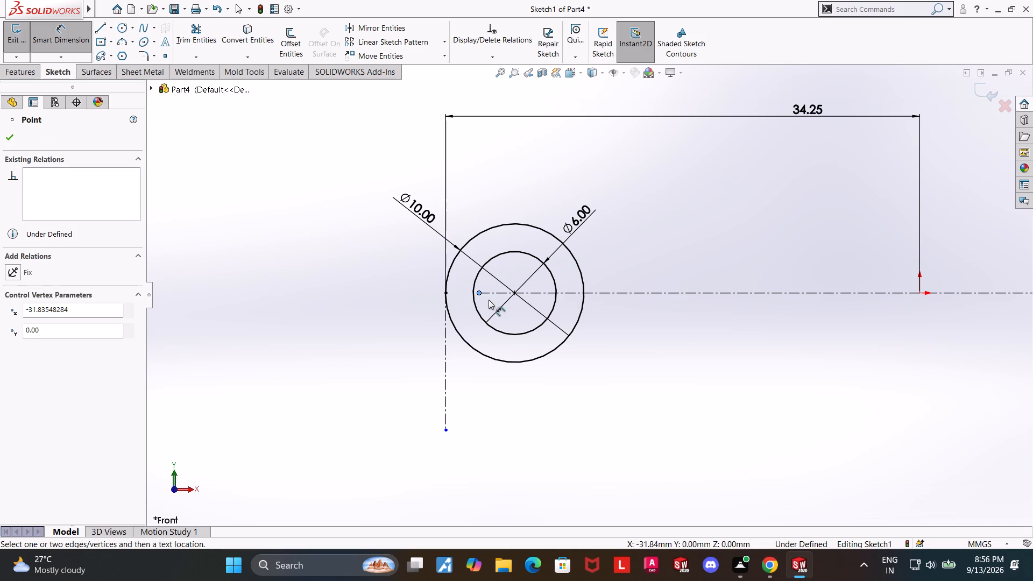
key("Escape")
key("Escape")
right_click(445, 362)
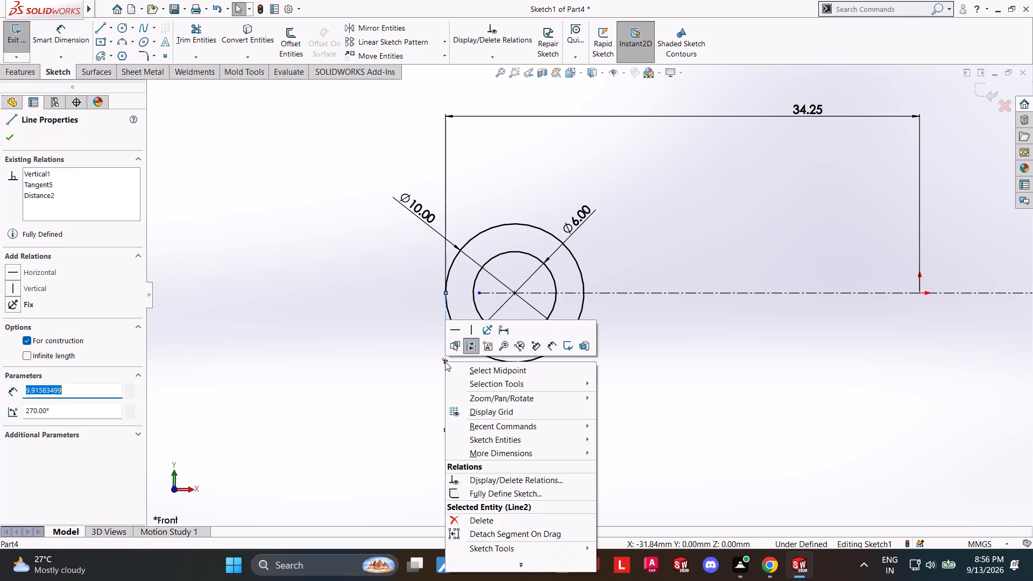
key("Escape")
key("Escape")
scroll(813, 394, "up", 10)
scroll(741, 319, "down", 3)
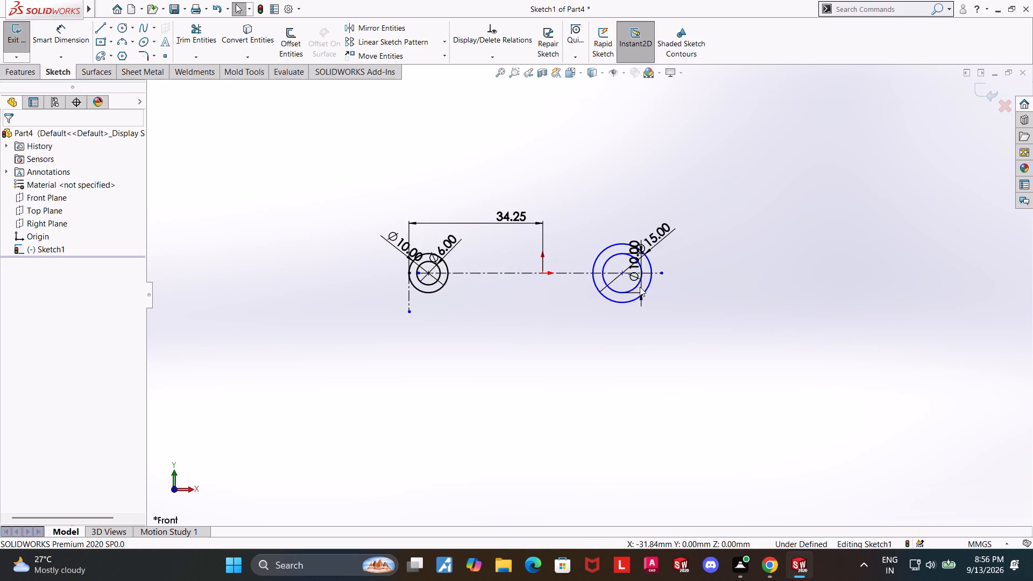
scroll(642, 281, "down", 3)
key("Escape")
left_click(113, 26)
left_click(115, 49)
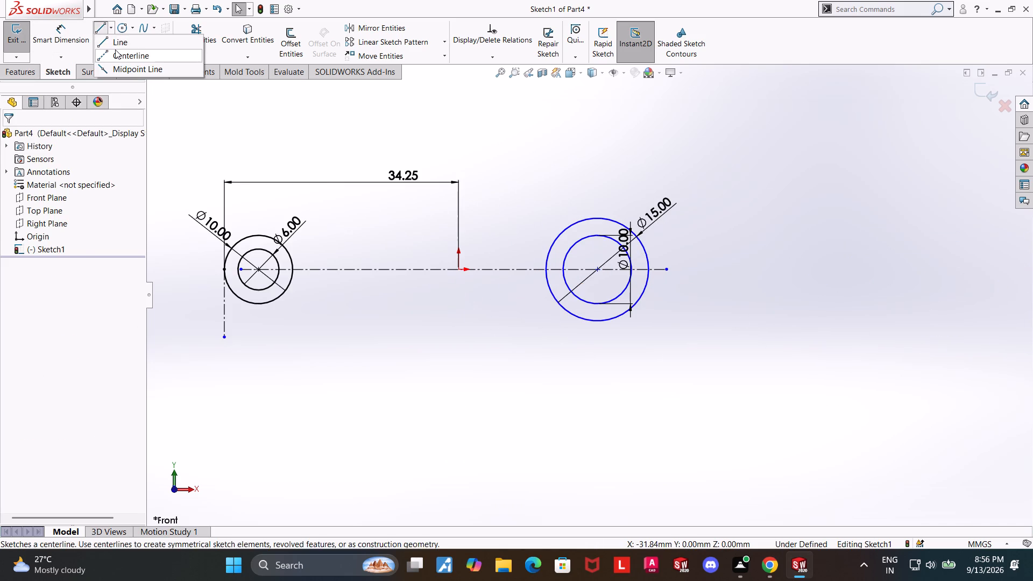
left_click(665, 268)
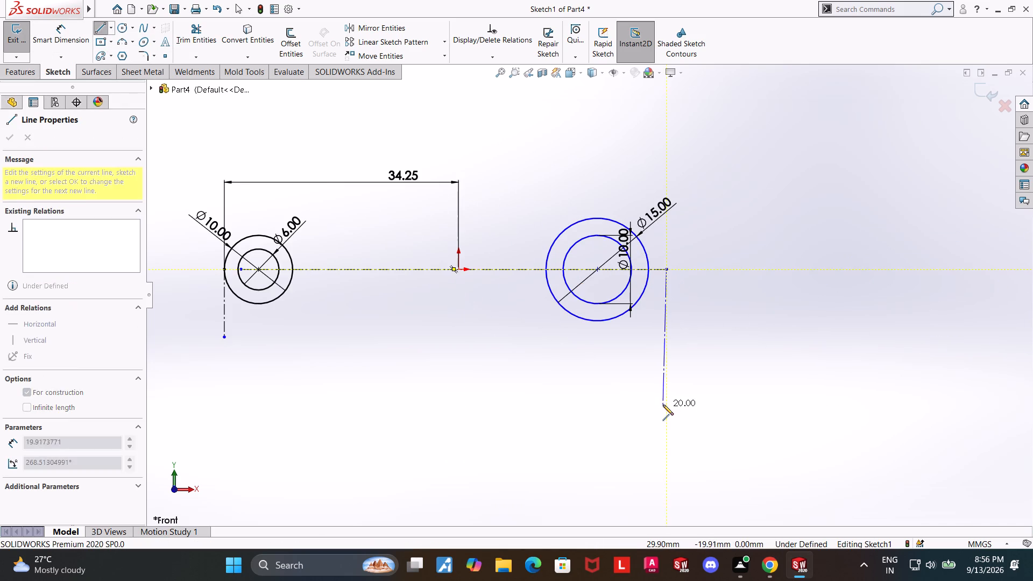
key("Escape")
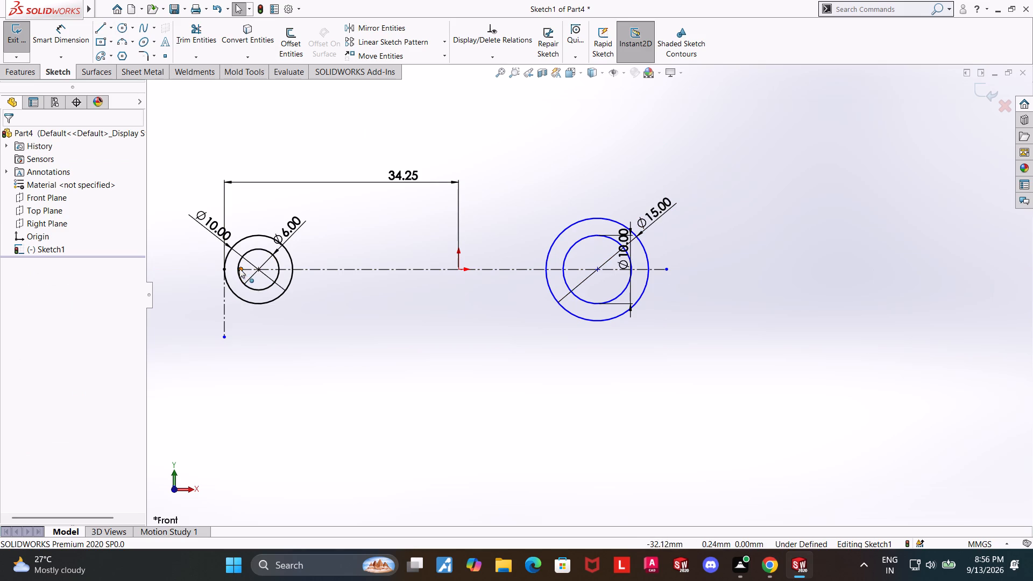
Extend the horizontal centerline's negative X end beyond the circles to about 64 mm from the origin.
left_click_drag(240, 268, 18, 245)
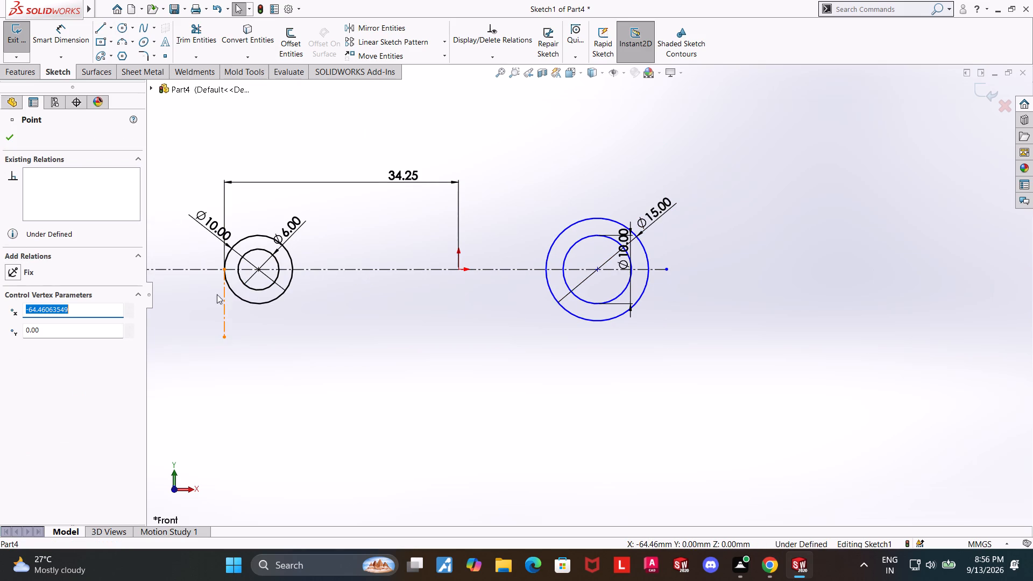
key("Escape")
Draw a vertical centerline about 12.75 mm long downward from the 15 mm circle's outermost point on the positive X side.
left_click(110, 30)
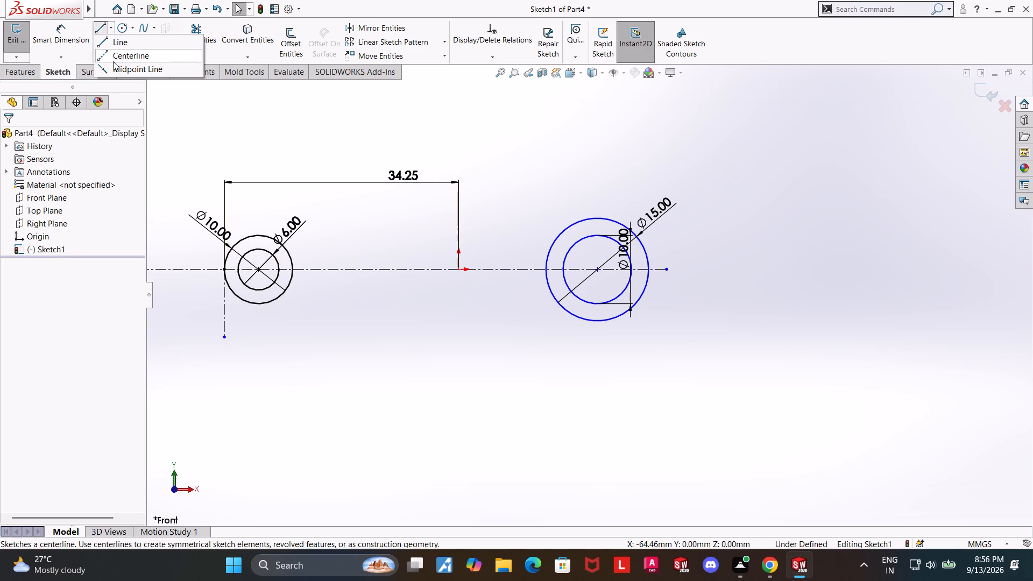
left_click(113, 60)
left_click(649, 270)
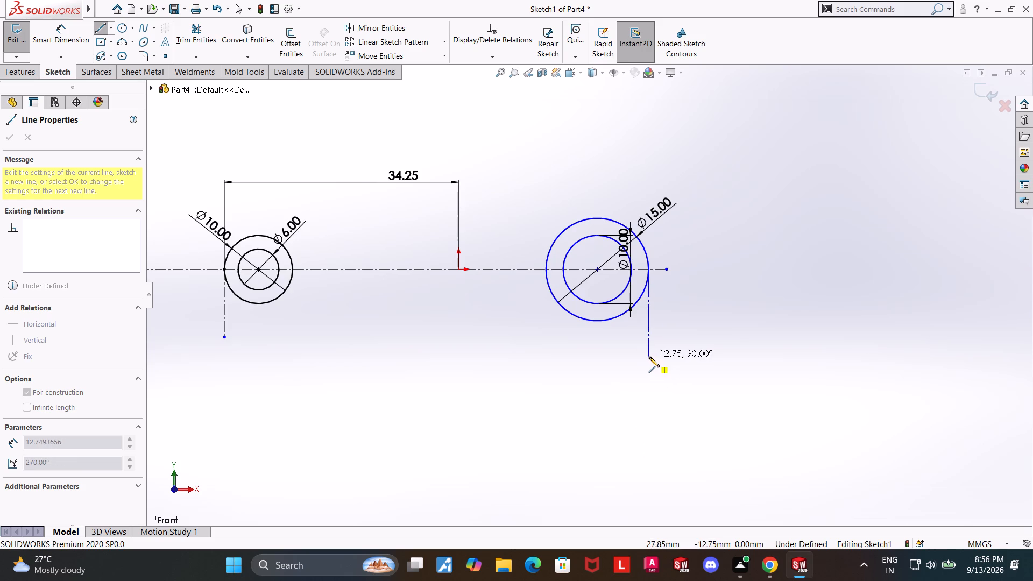
left_click(649, 357)
key("Escape")
key("Escape")
key("Escape")
Dimension the horizontal distance from the vertical centerline on the positive X side to the origin as 34.25 mm and exit the sketch.
left_click(58, 41)
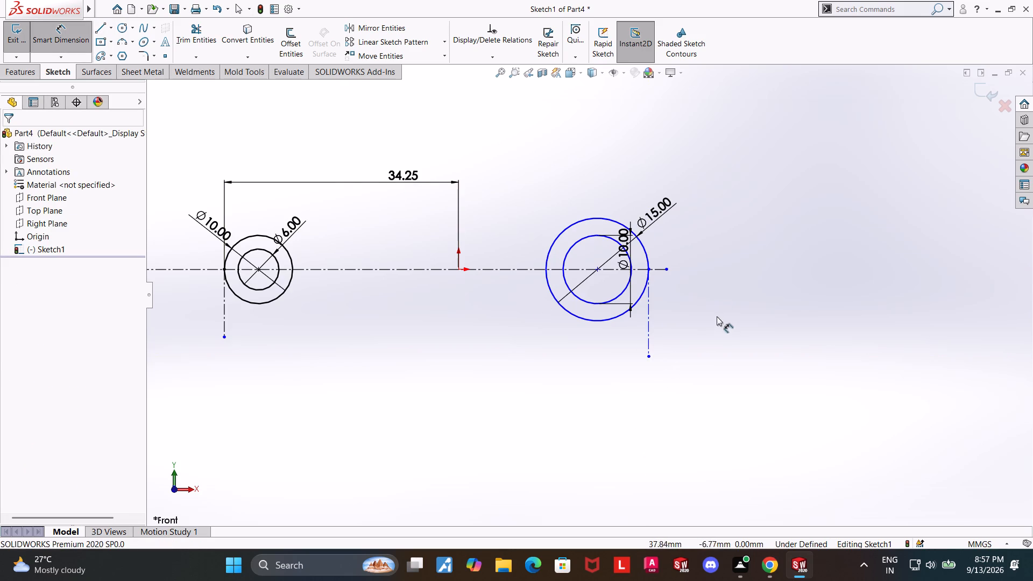
left_click(652, 324)
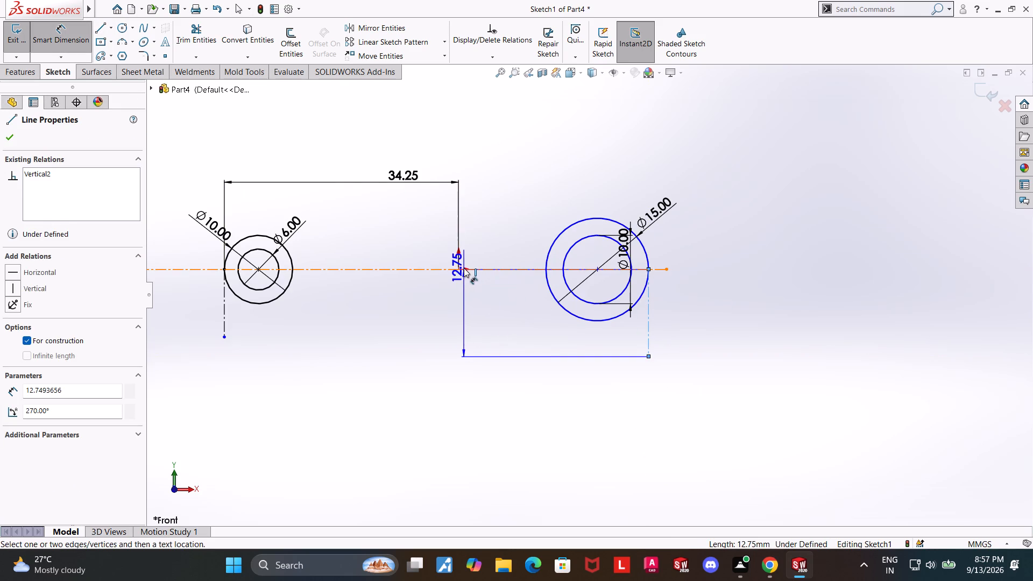
left_click(459, 268)
left_click(529, 185)
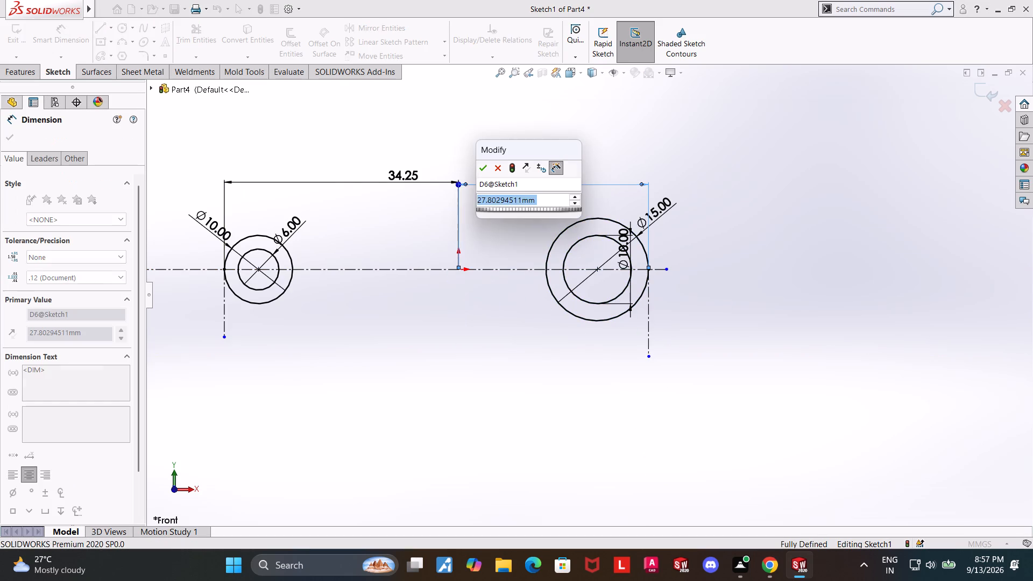
type("34.5")
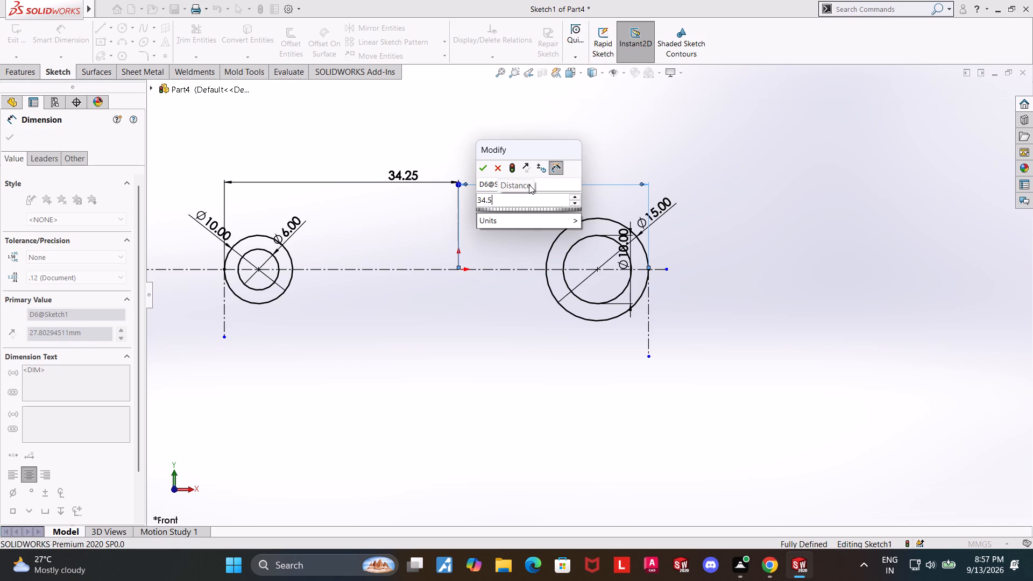
key("BackSpace")
key("BackSpace")
key("BackSpace")
key("BackSpace")
key("BackSpace")
key("BackSpace")
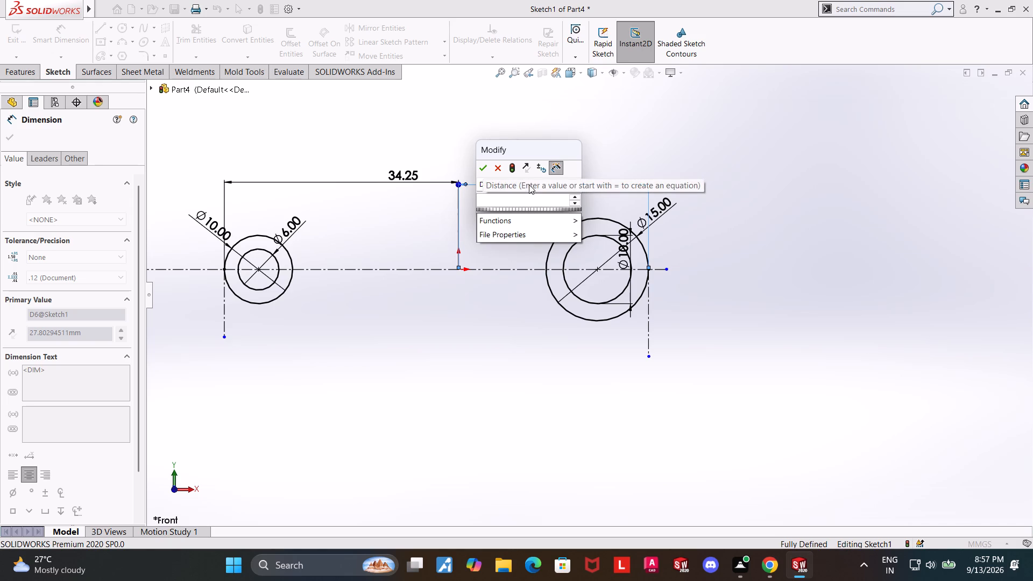
type("34.5")
key("BackSpace")
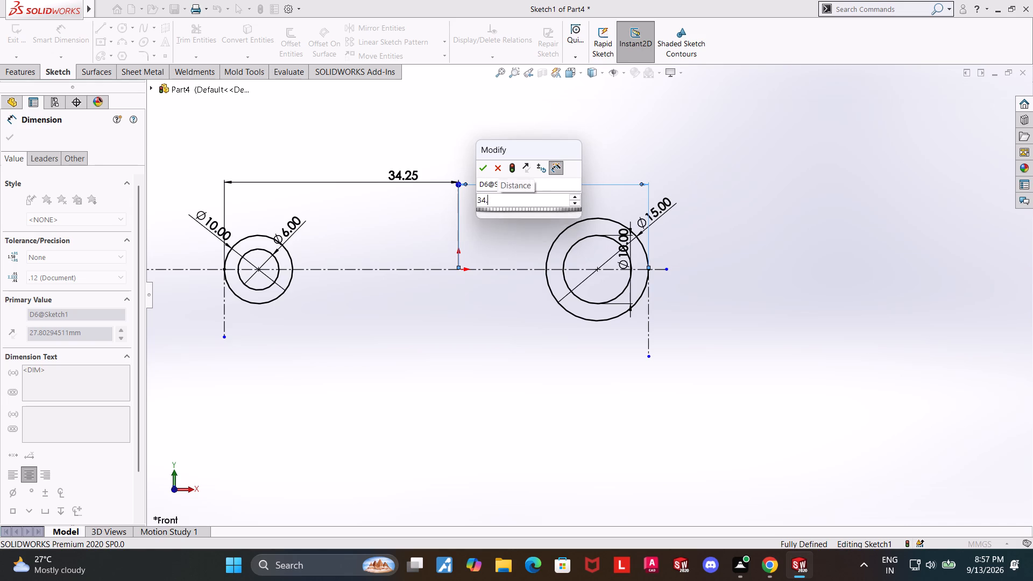
type("25")
key("Return")
key("Escape")
key("Escape")
key("Escape")
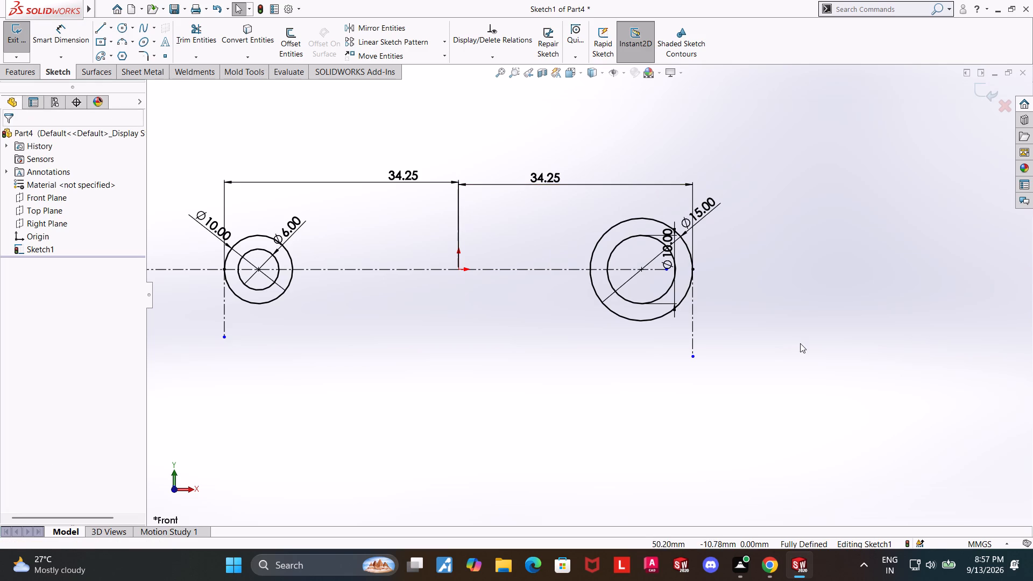
left_click(800, 343)
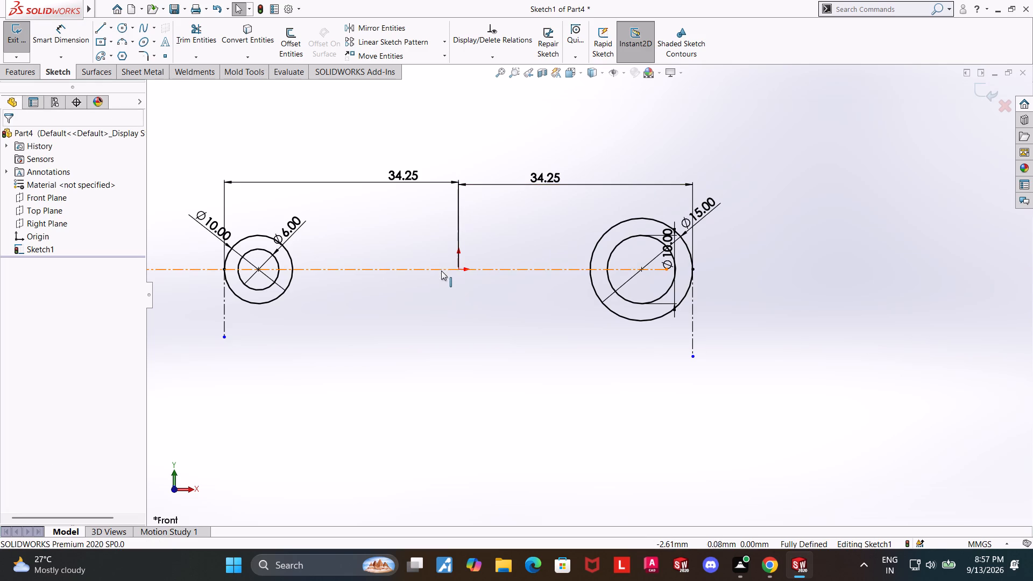
left_click(489, 335)
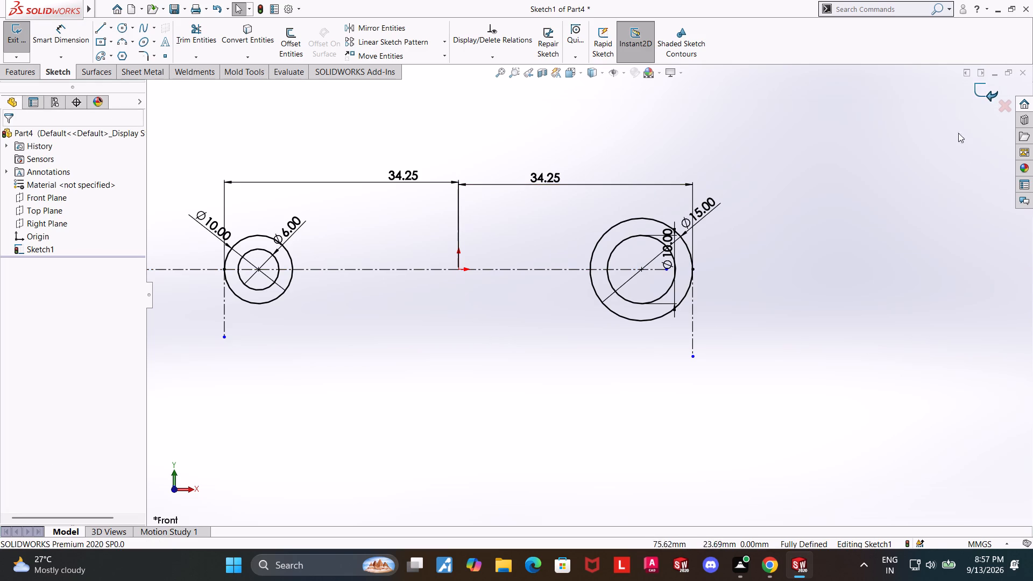
left_click(988, 90)
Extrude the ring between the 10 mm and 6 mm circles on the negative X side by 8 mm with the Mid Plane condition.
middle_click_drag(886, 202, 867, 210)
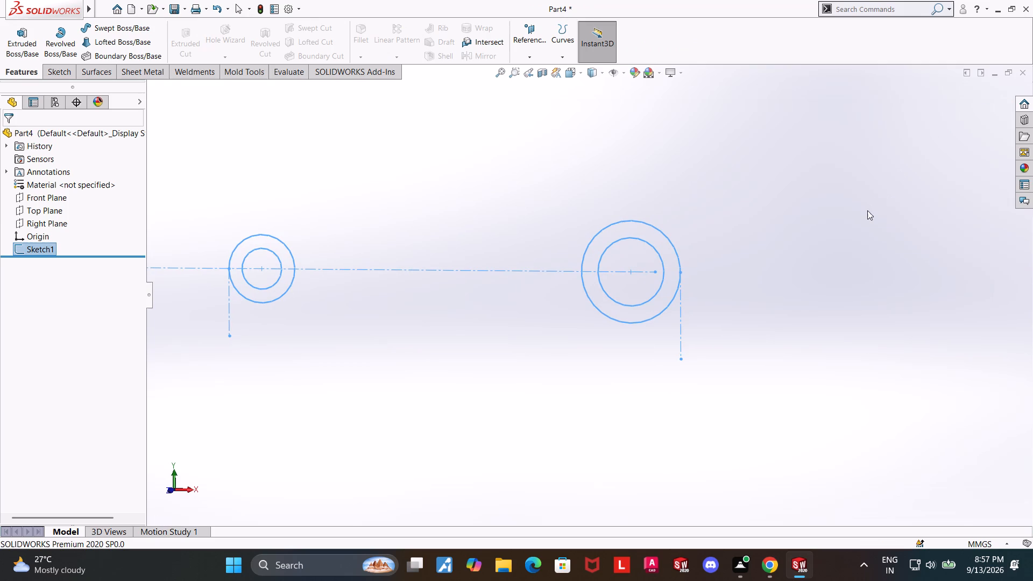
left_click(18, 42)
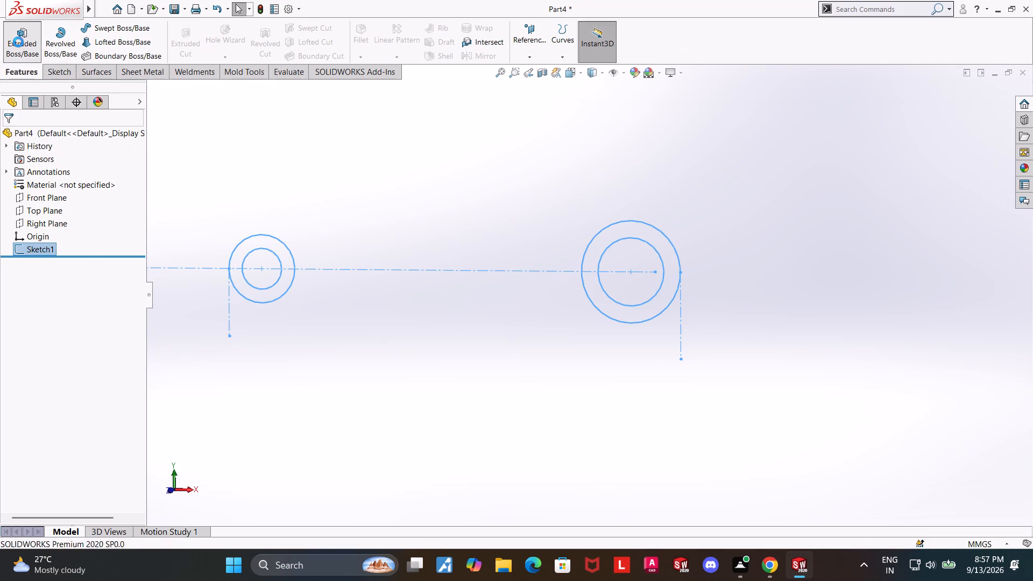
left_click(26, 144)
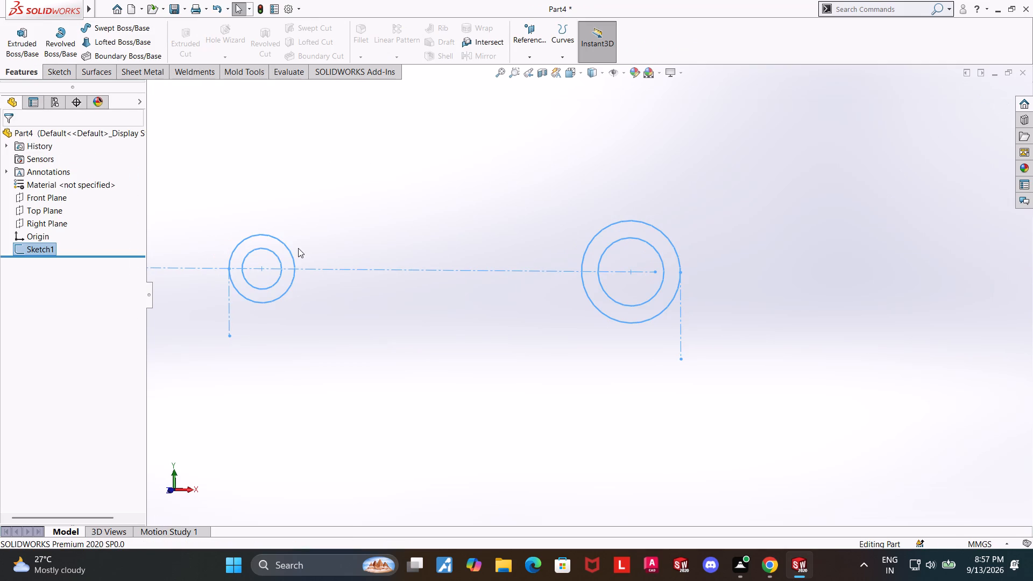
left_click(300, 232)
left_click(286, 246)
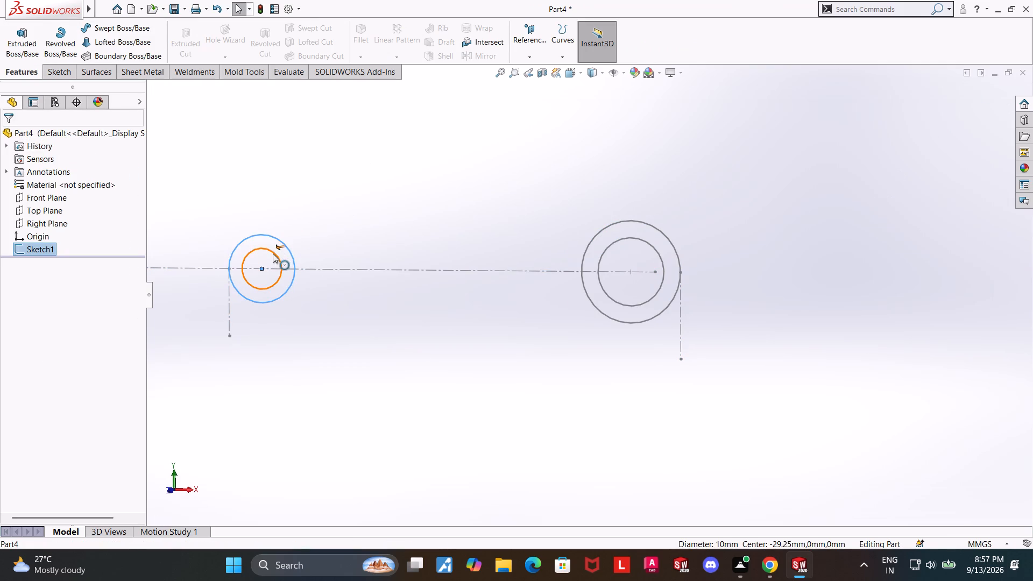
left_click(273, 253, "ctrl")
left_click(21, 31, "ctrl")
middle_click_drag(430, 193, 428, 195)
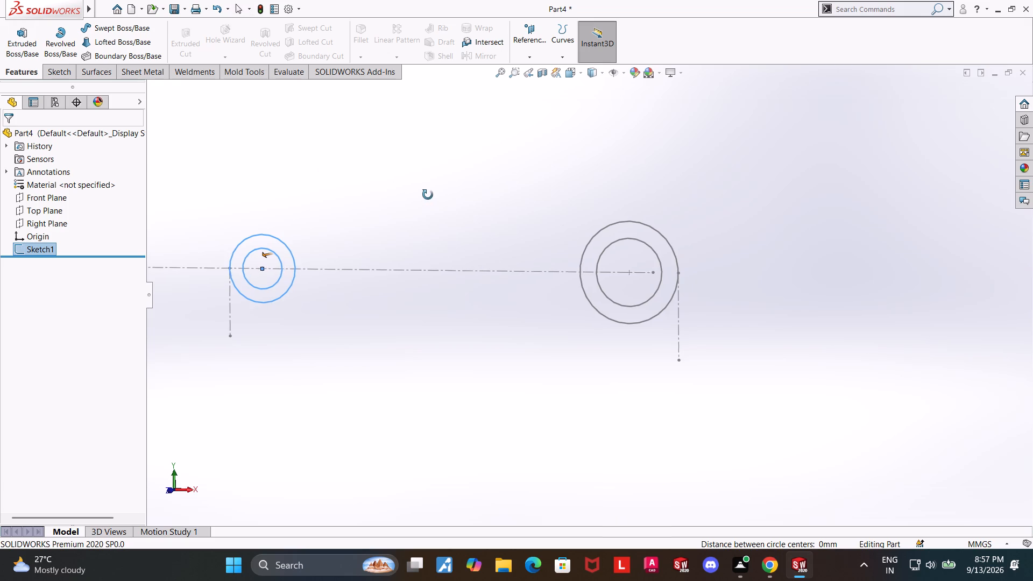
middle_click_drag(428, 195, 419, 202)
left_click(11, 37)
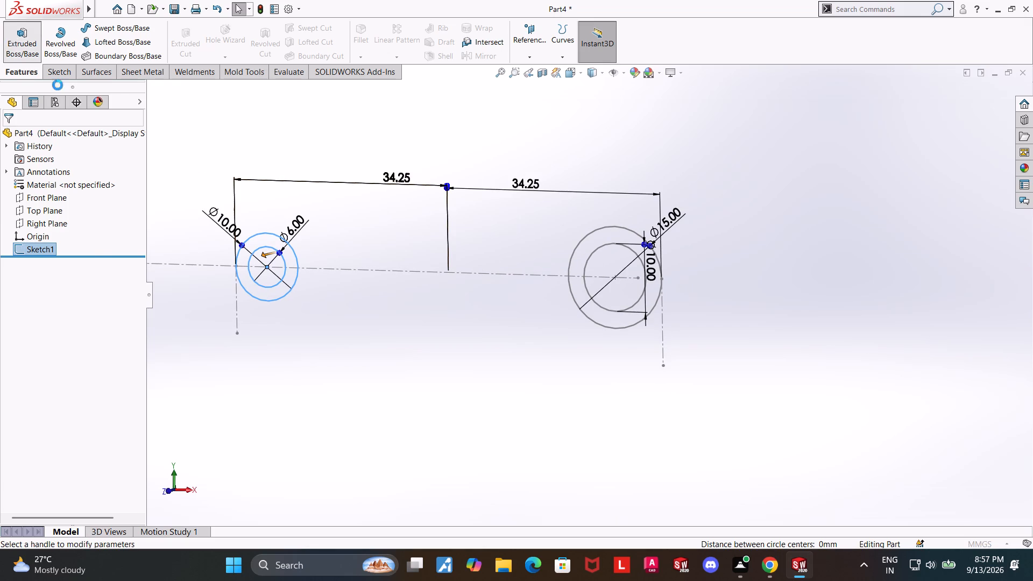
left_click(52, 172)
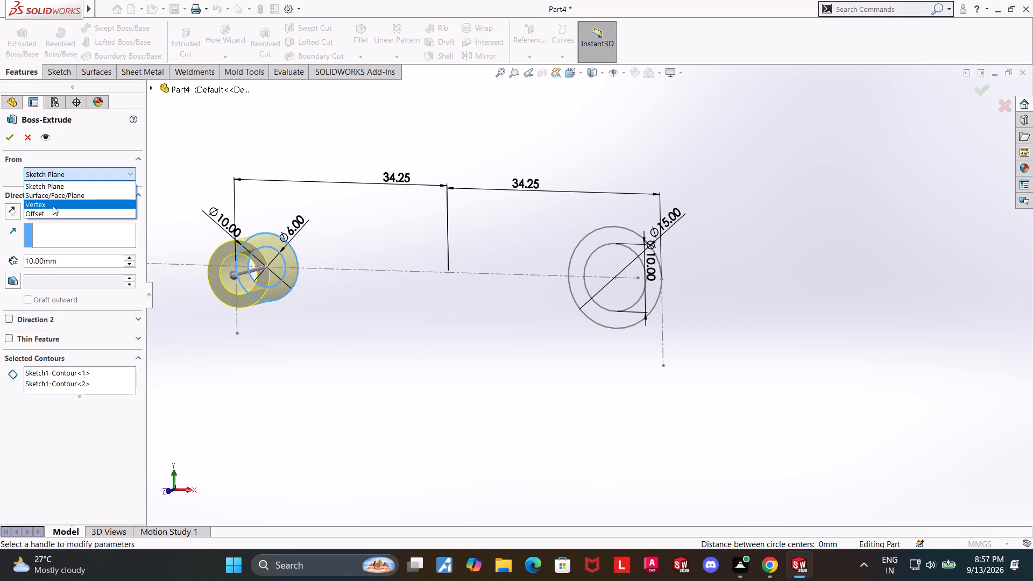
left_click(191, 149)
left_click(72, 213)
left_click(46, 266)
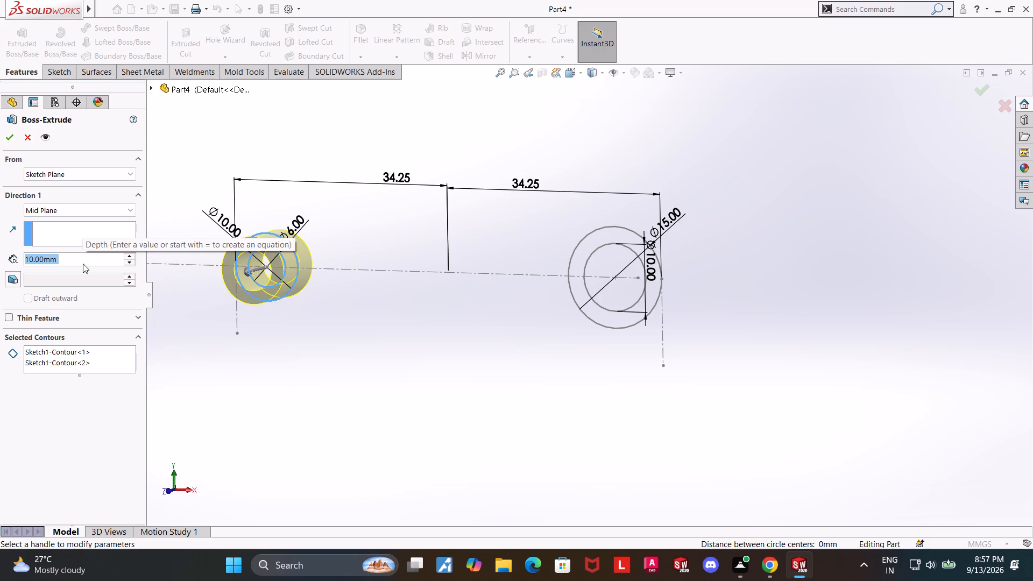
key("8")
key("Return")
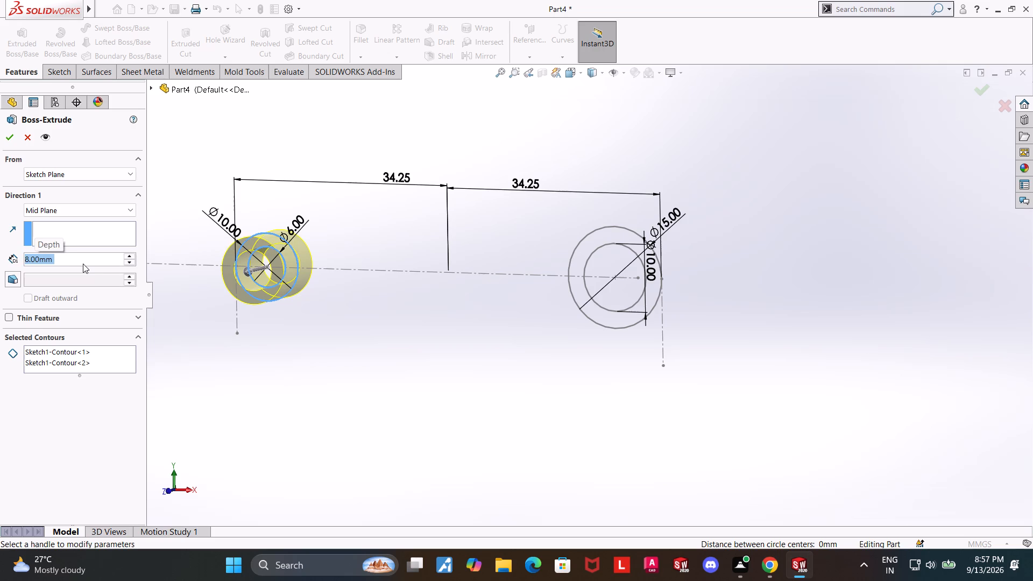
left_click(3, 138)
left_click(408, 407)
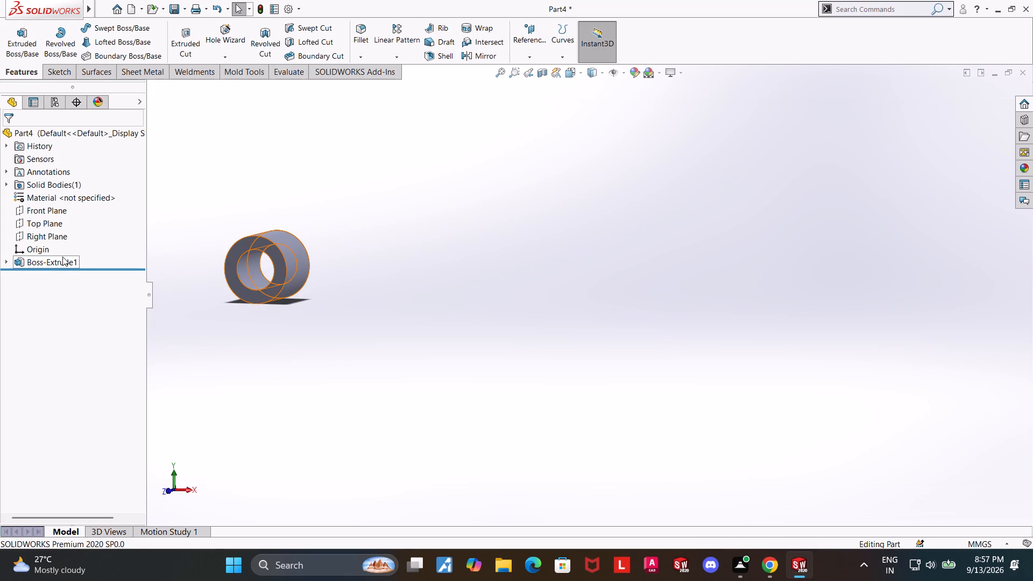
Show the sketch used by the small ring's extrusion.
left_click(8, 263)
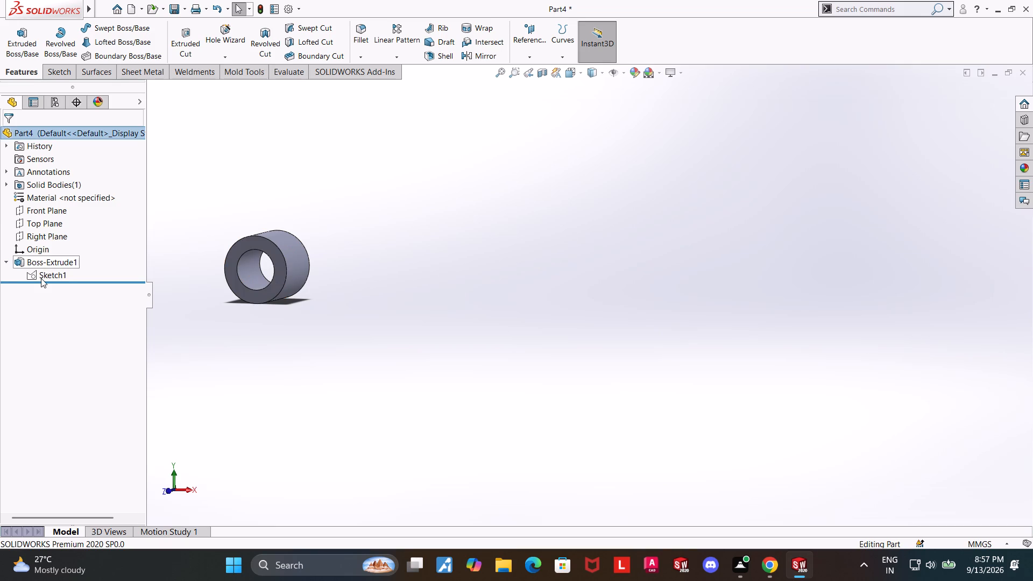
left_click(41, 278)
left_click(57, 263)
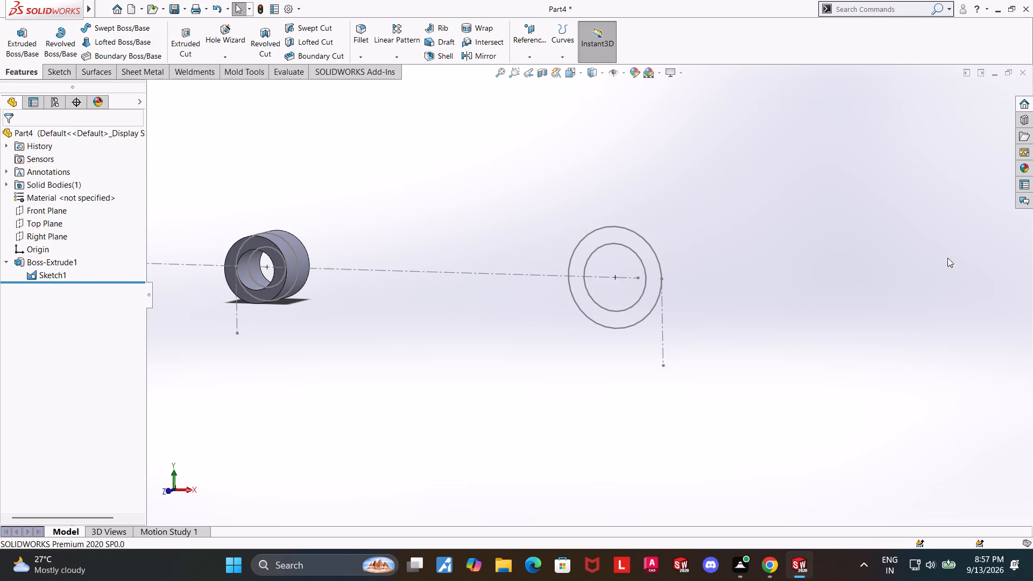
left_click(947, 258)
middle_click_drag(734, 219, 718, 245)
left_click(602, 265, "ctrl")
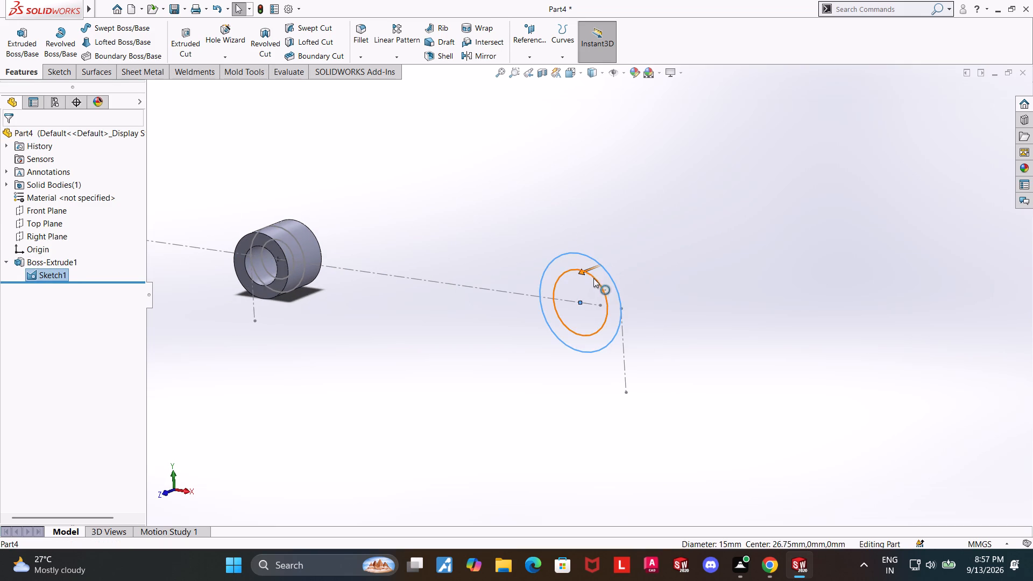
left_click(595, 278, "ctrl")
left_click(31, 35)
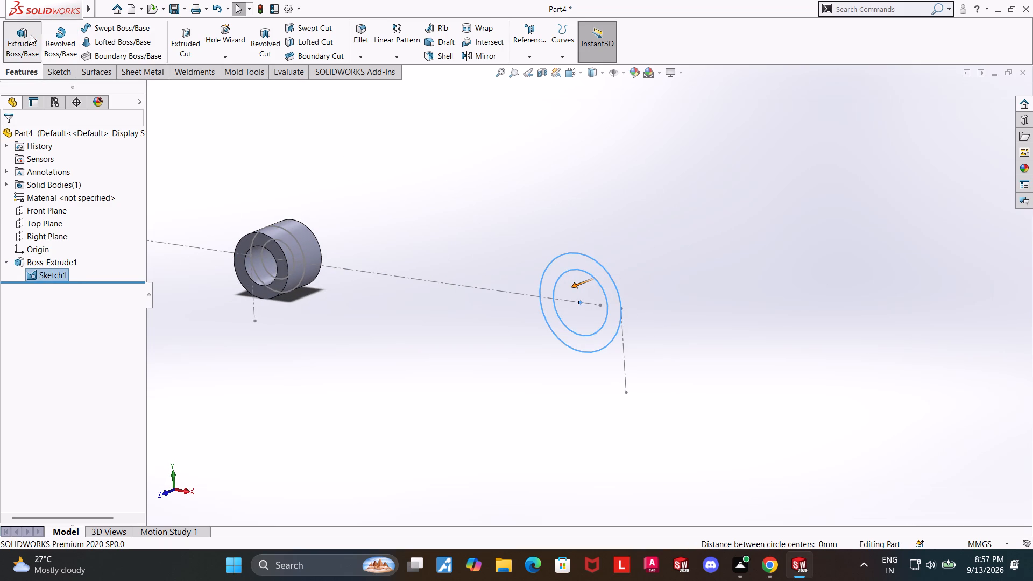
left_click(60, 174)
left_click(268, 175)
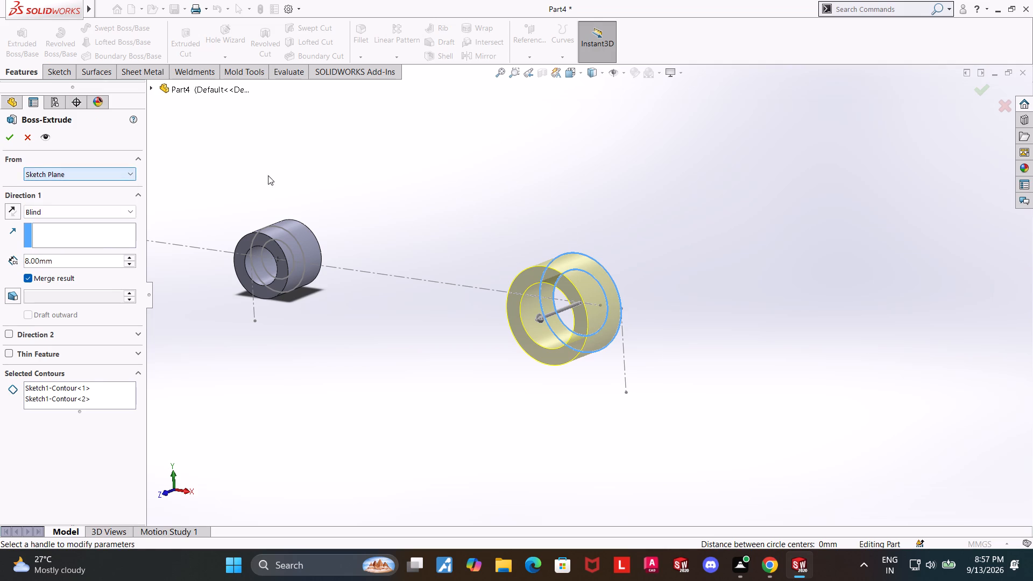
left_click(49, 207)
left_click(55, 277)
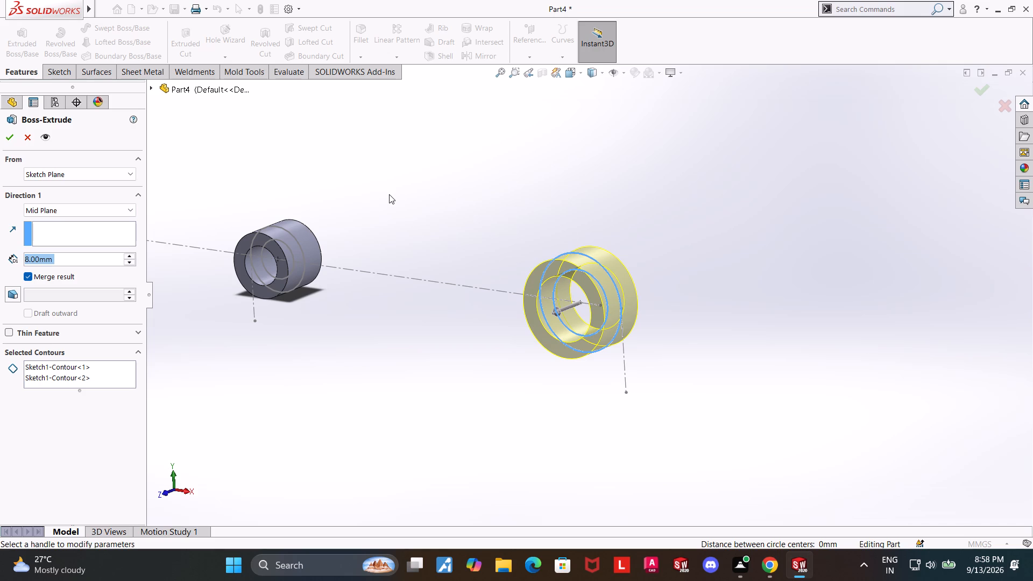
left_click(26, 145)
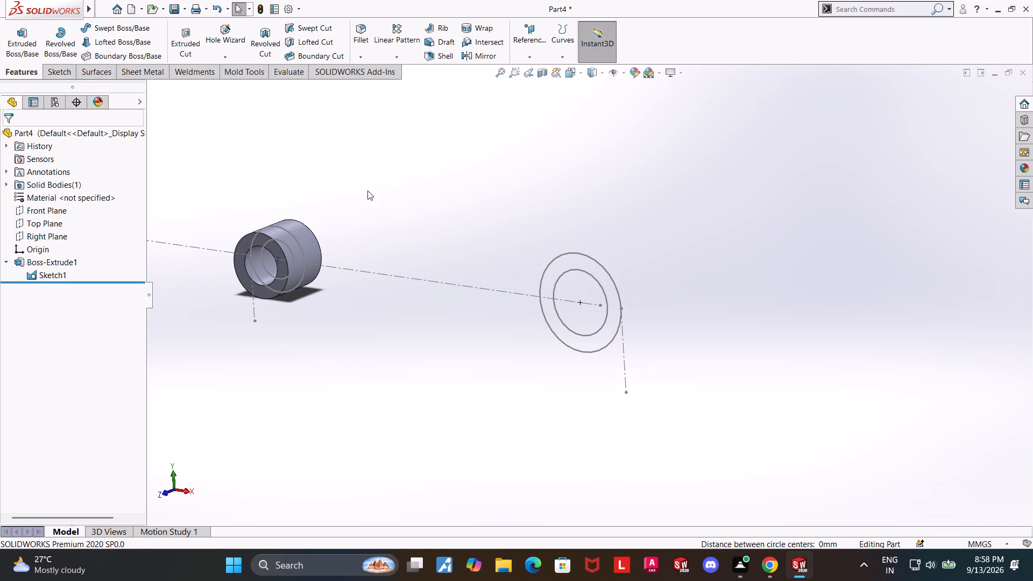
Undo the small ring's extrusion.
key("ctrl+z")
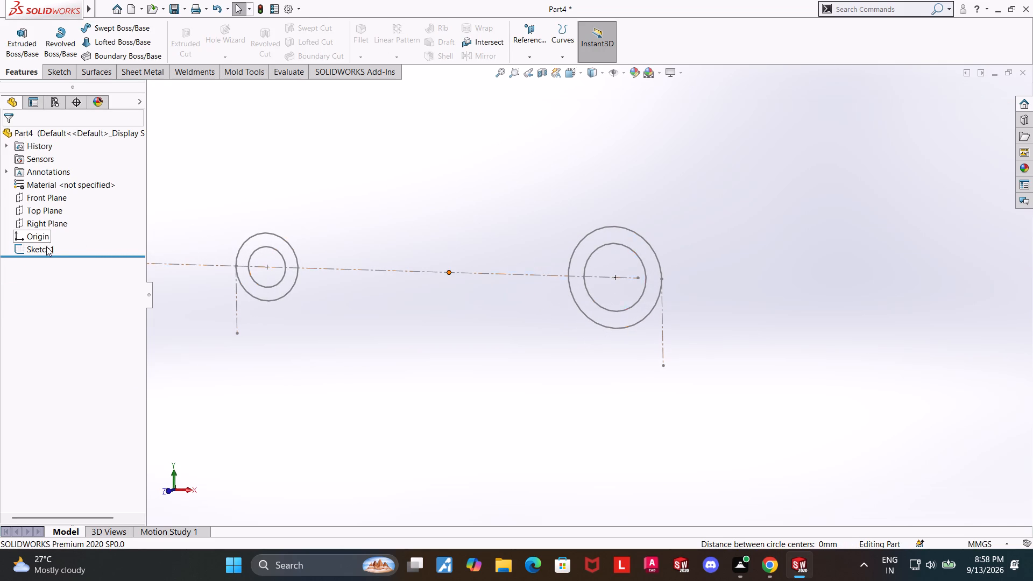
Extrude the whole of Sketch1 by 8 mm with the Mid Plane condition so both rings are built in one feature.
left_click(46, 246)
left_click(23, 37)
left_click(58, 205)
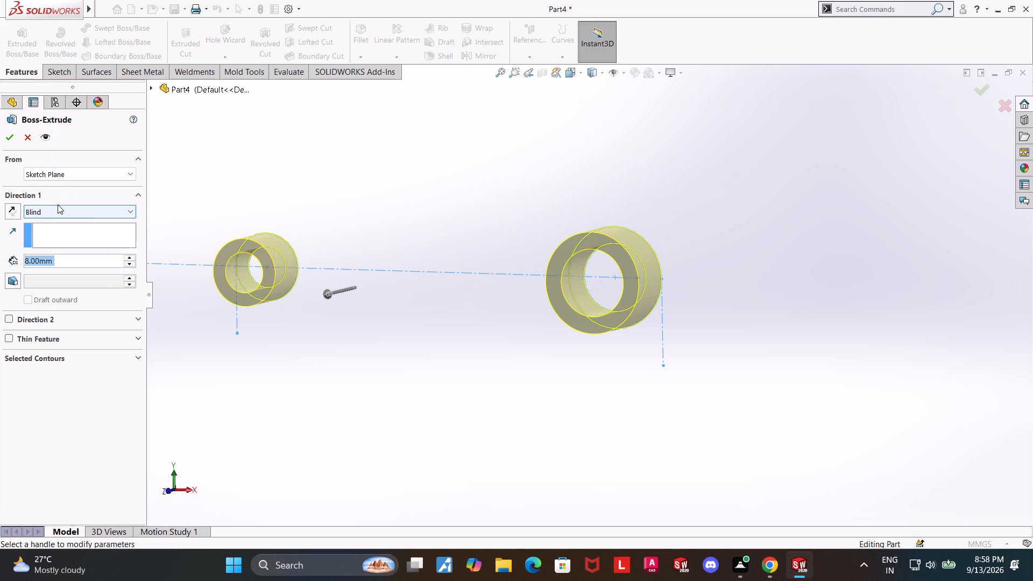
left_click(59, 272)
left_click(9, 138)
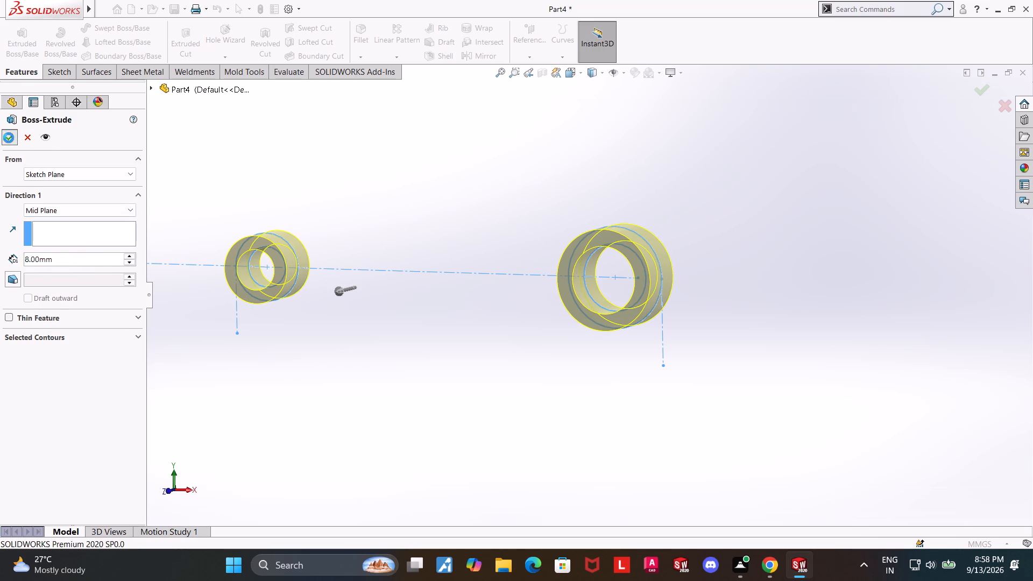
left_click(671, 147)
scroll(663, 147, "up", 1)
middle_click_drag(650, 151, 652, 191)
scroll(649, 152, "down", 1)
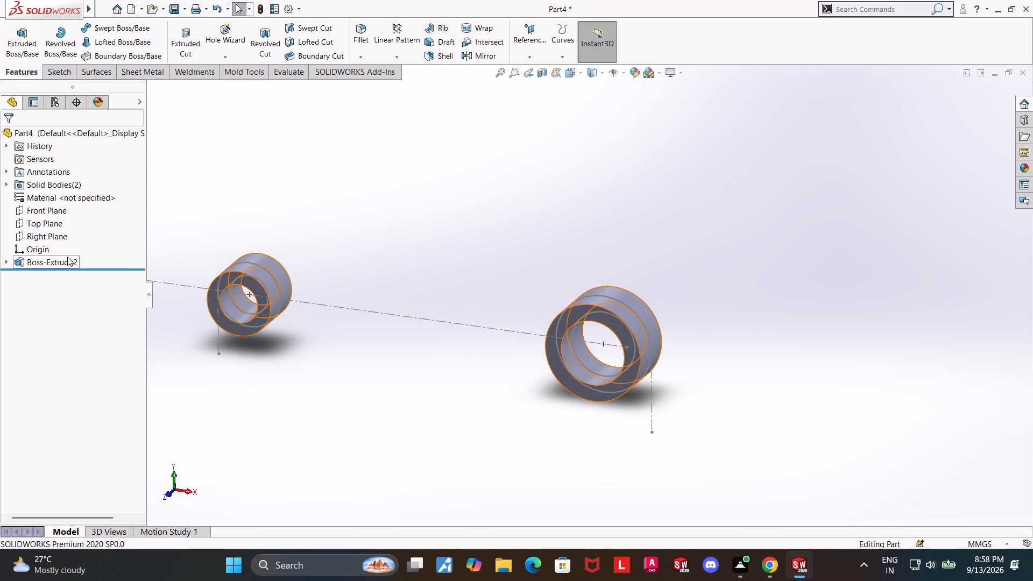
left_click(223, 211)
left_click(424, 162)
Hide Sketch1 beneath the two-ring extrusion.
left_click(6, 262)
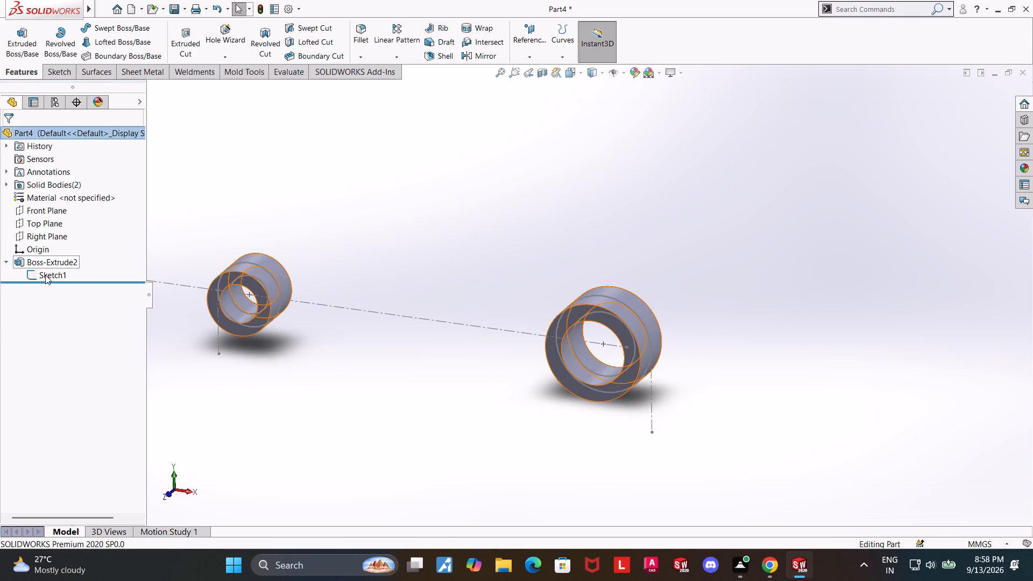
left_click(45, 275)
left_click(55, 257)
left_click(395, 132)
scroll(411, 239, "up", 3)
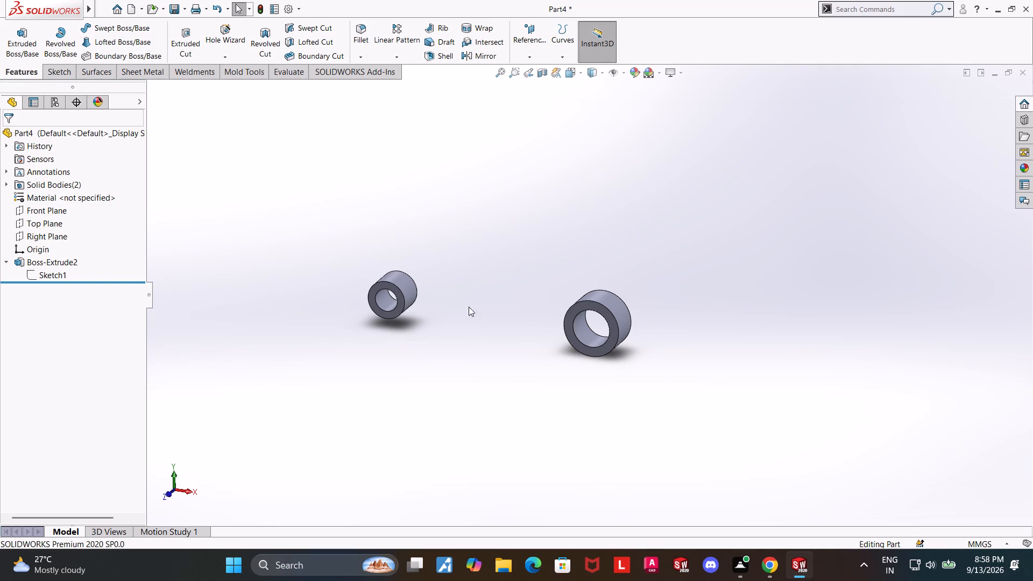
Start a new sketch on the Front Plane with the view normal to it.
left_click(41, 206)
left_click(48, 190)
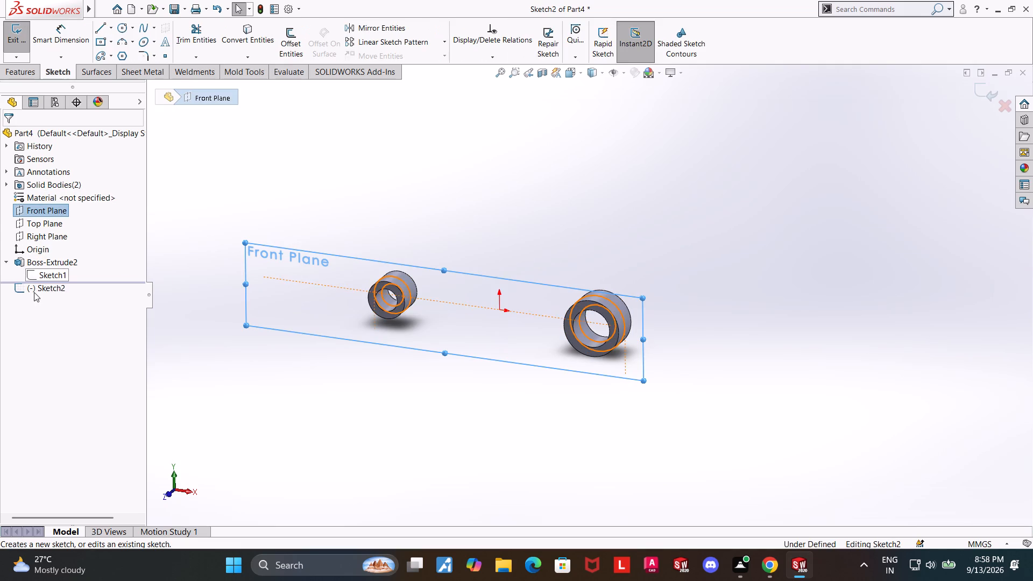
left_click(35, 299)
left_click(38, 286)
left_click(69, 267)
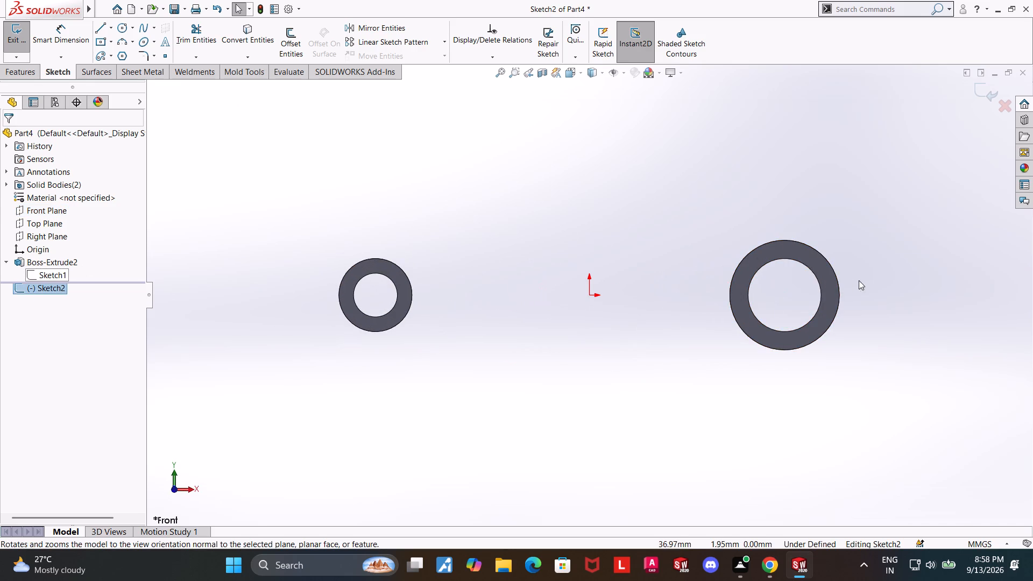
Draw a horizontal construction centerline along the rod axis, running past the outer sides of both rings.
left_click(110, 28)
left_click(113, 50)
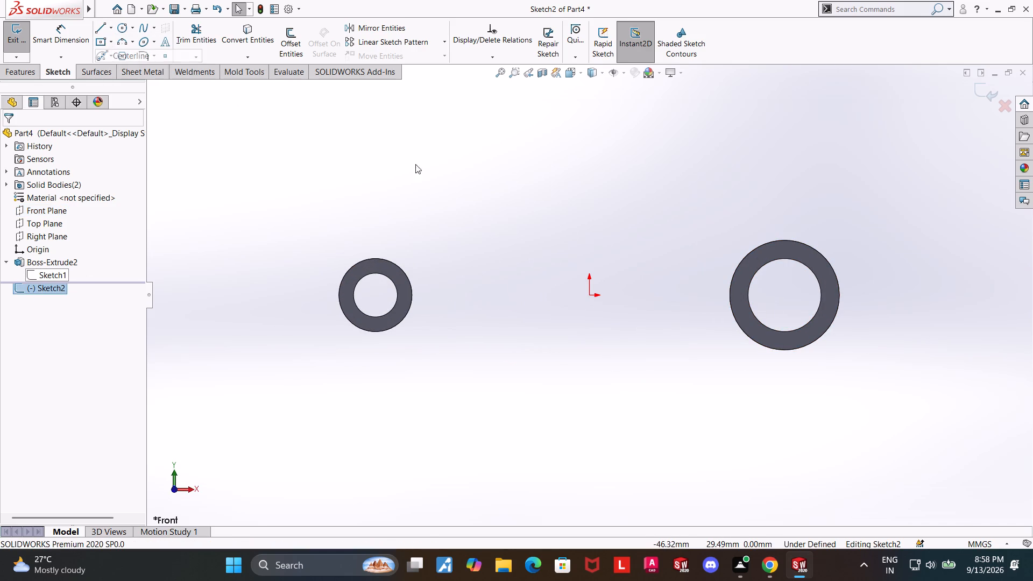
left_click(324, 295)
left_click(856, 293)
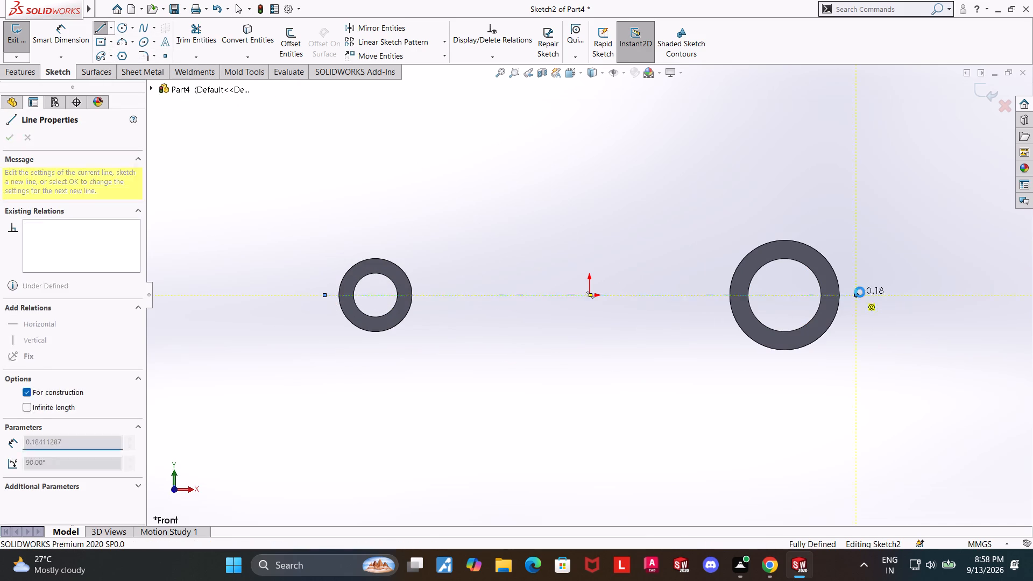
key("Escape")
key("Escape")
key("Escape")
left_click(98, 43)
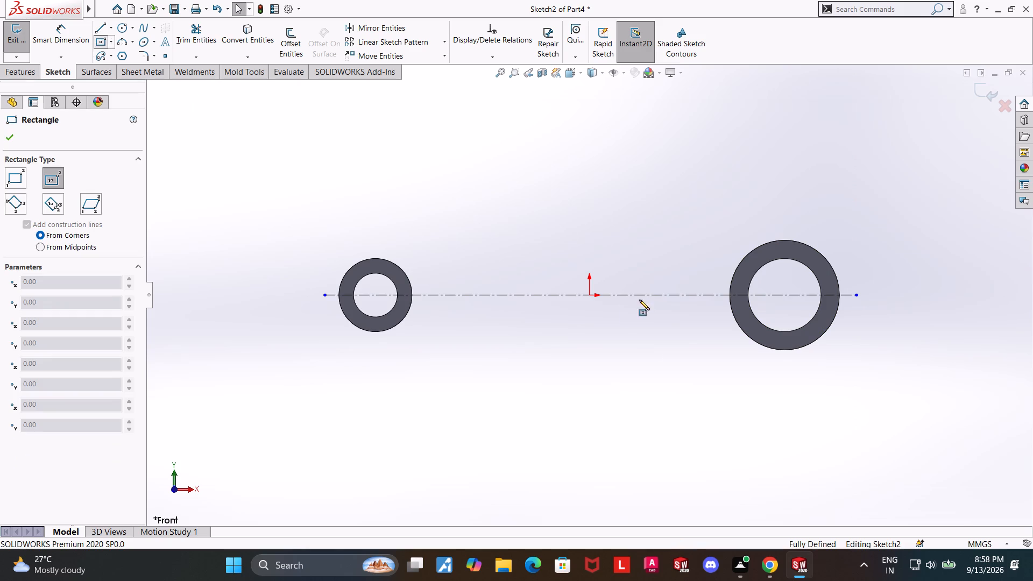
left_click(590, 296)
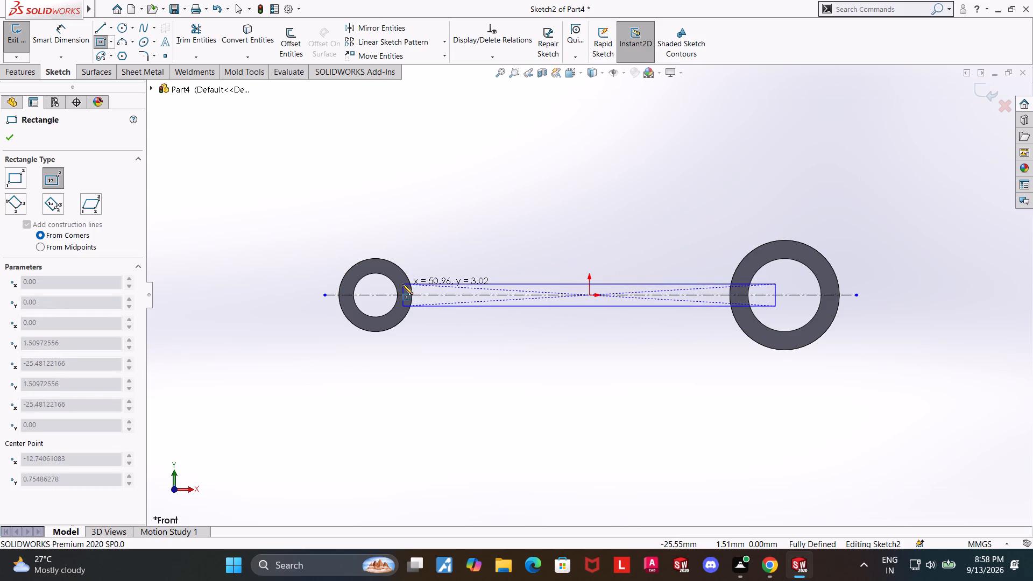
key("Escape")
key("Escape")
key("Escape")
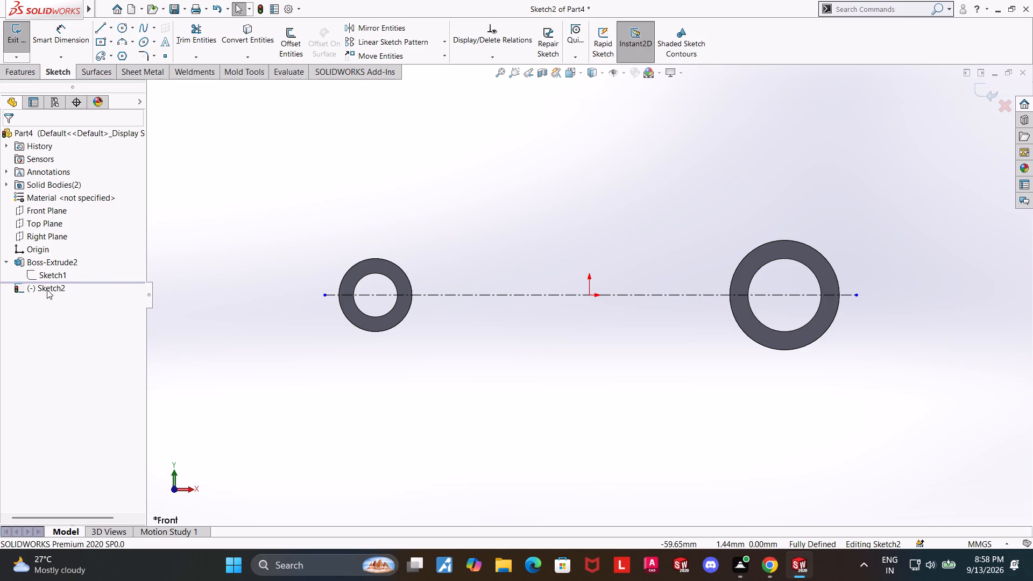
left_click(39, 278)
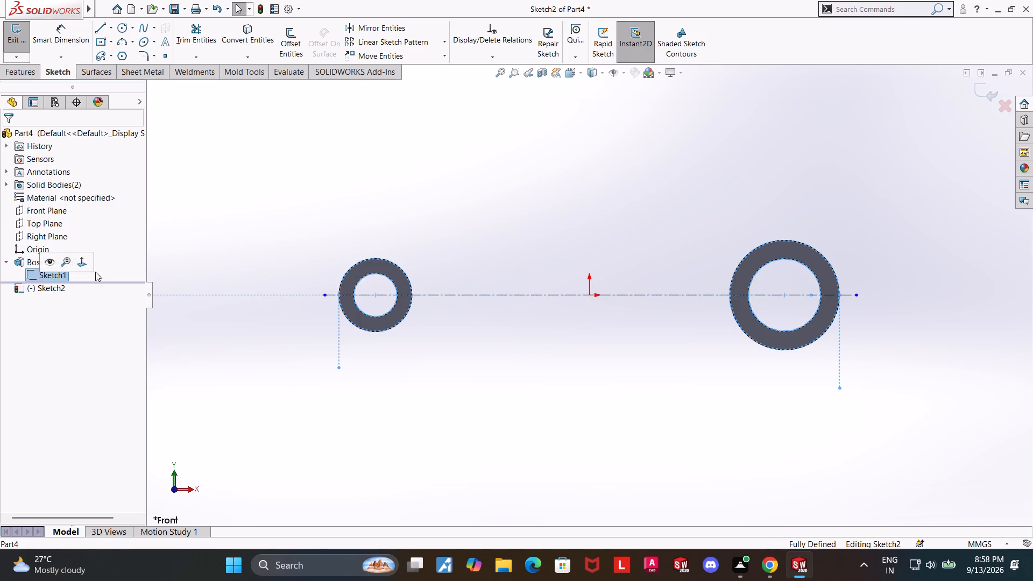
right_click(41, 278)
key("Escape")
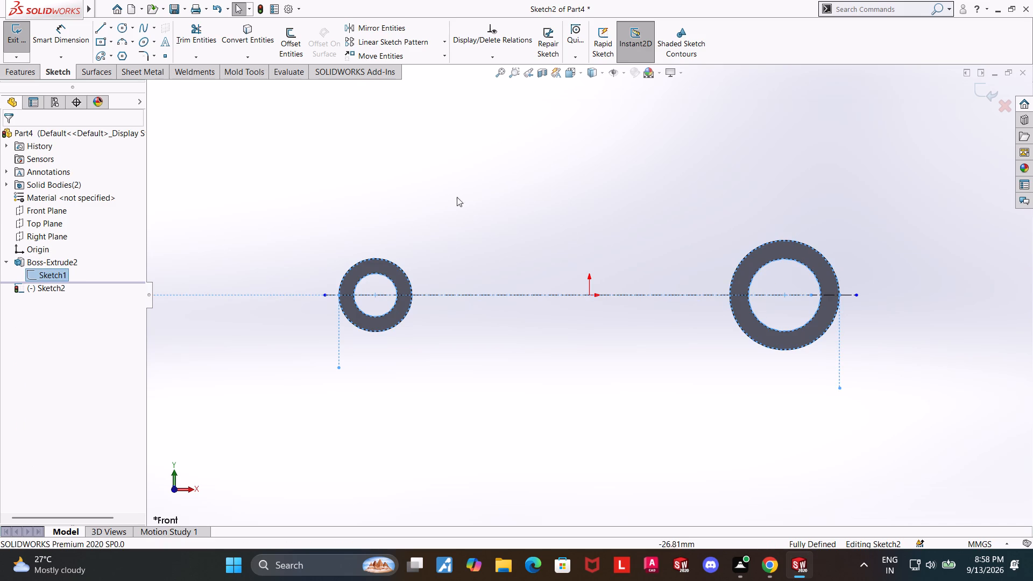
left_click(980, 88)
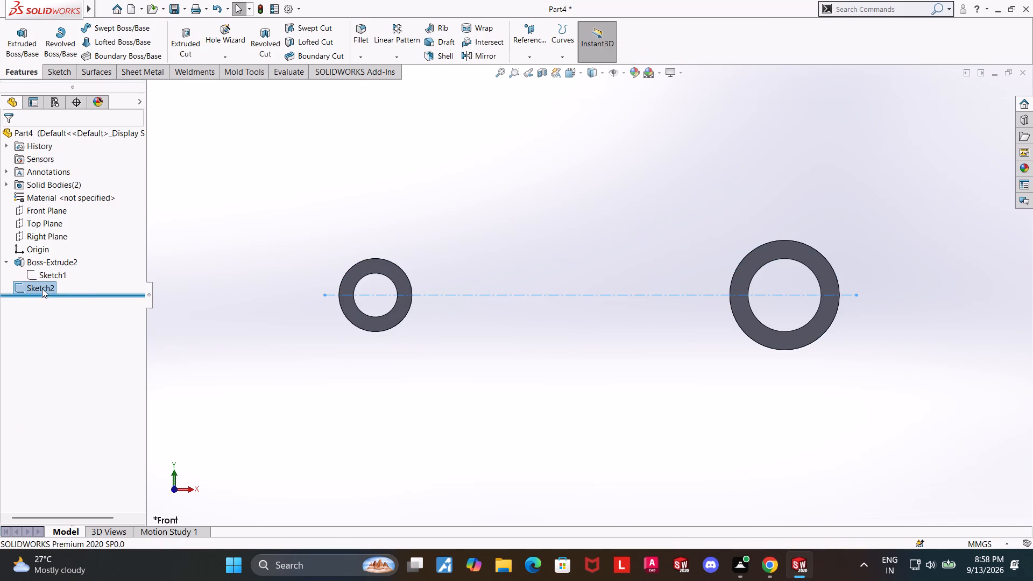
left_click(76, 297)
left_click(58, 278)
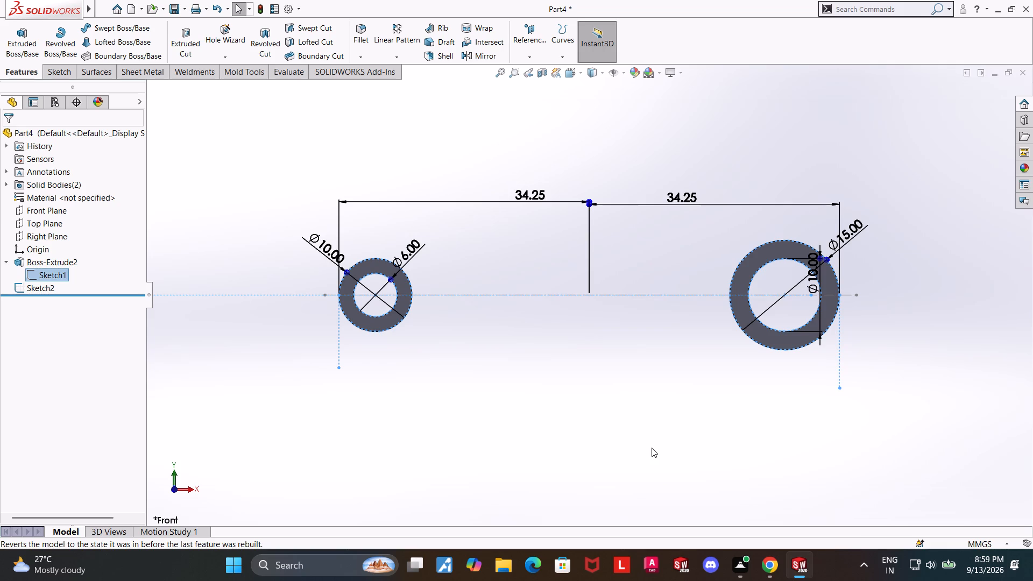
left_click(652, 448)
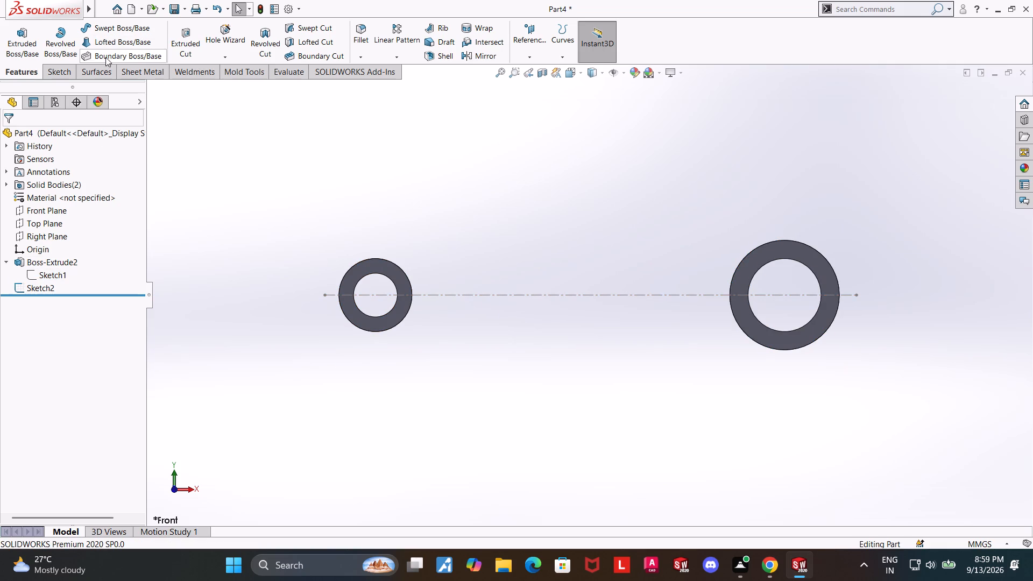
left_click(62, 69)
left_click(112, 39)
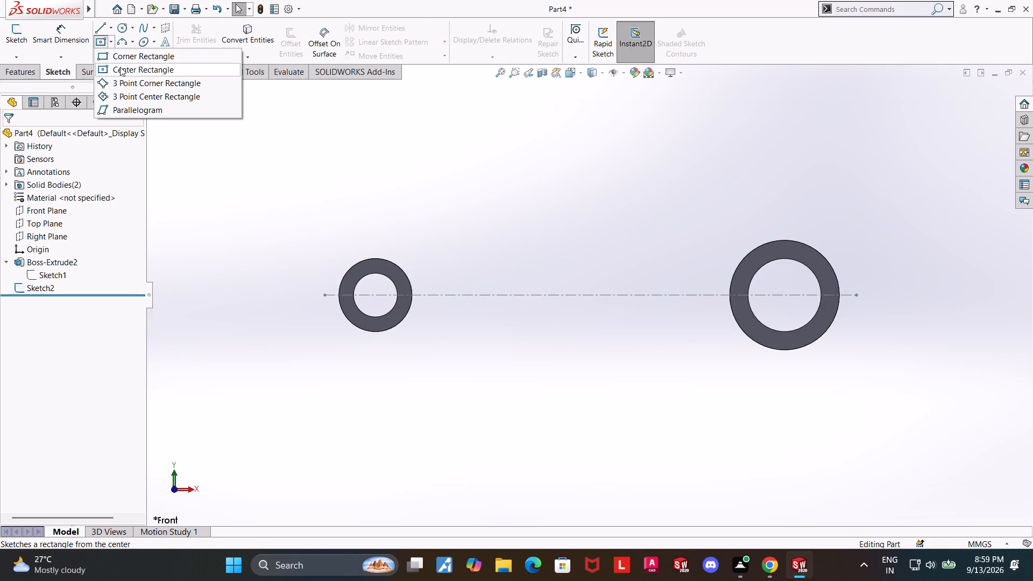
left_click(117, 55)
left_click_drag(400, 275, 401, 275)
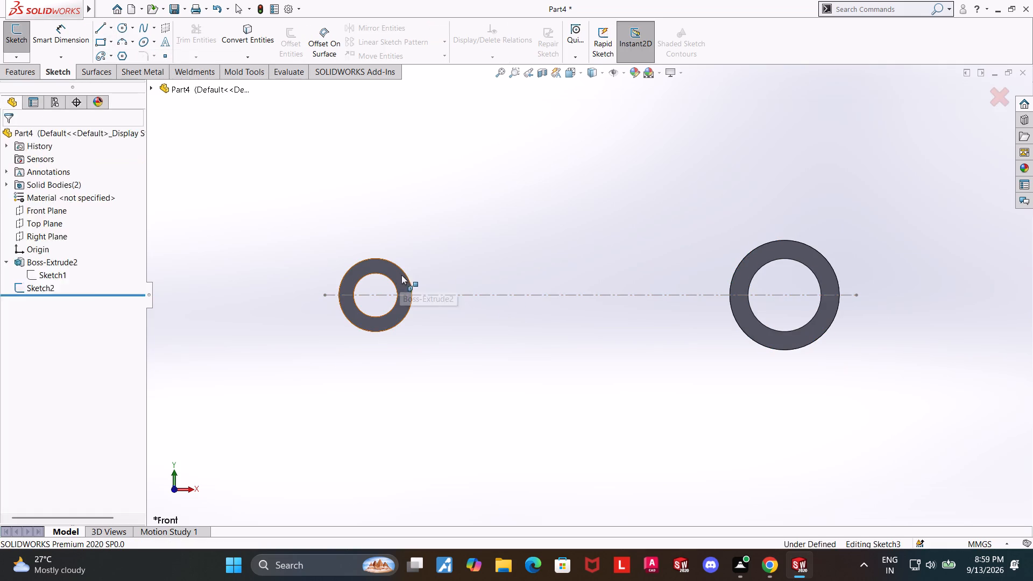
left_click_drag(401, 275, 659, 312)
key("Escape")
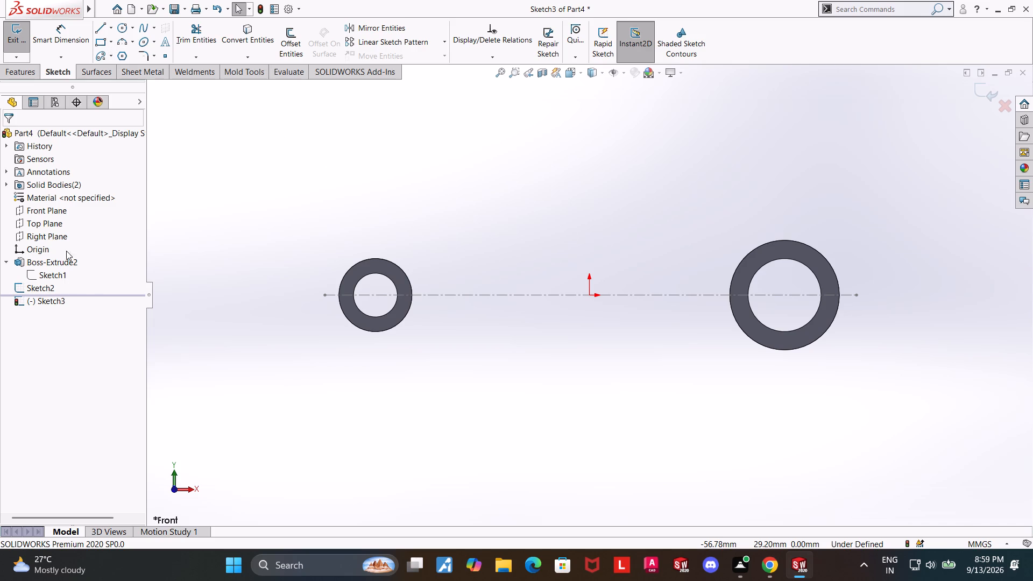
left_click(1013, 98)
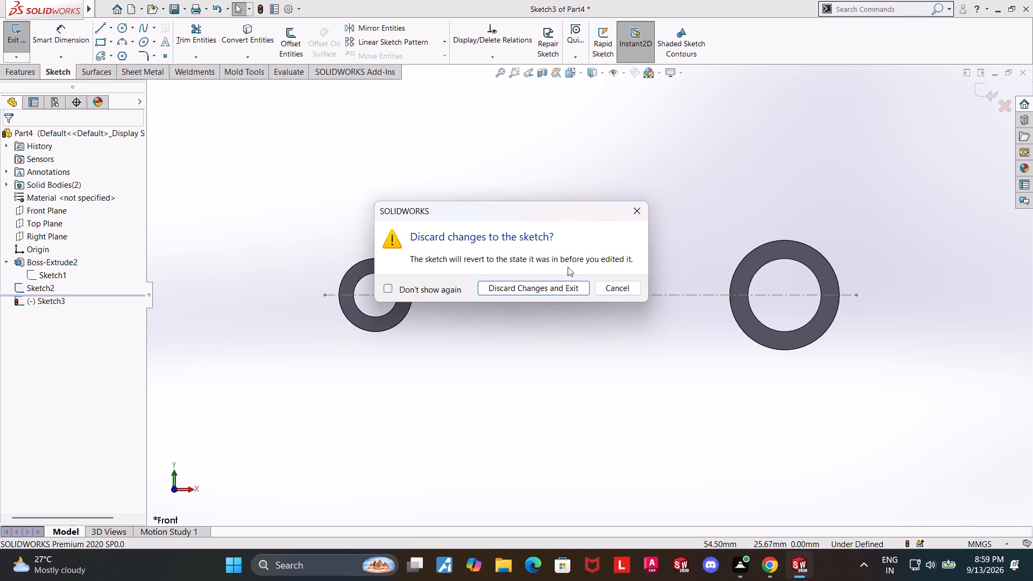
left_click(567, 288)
Reopen Sketch2 and draw a corner rectangle about 46 mm by 3.7 mm along the centerline, its ends inside the two rings' walls.
left_click(36, 290)
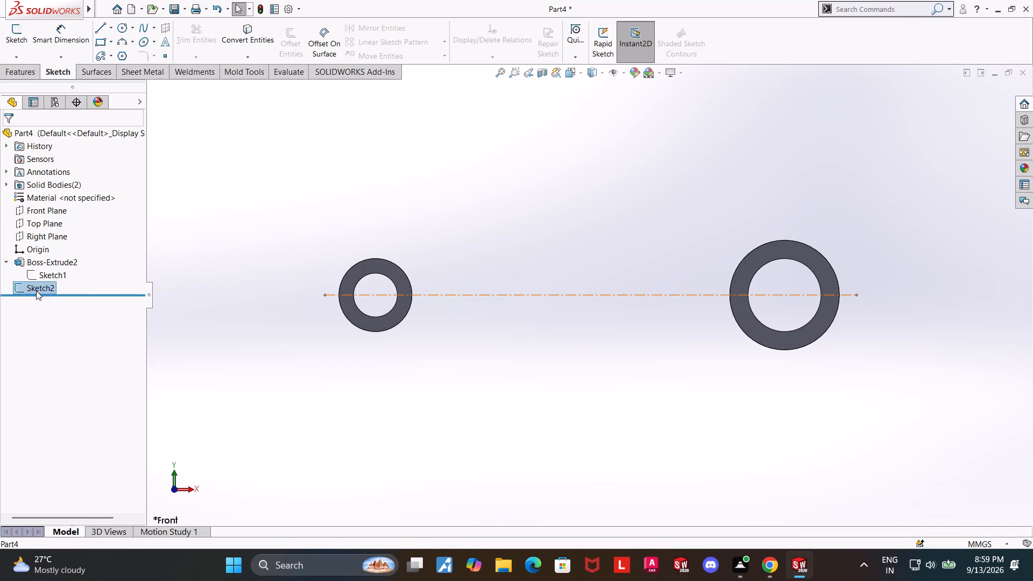
left_click(194, 322)
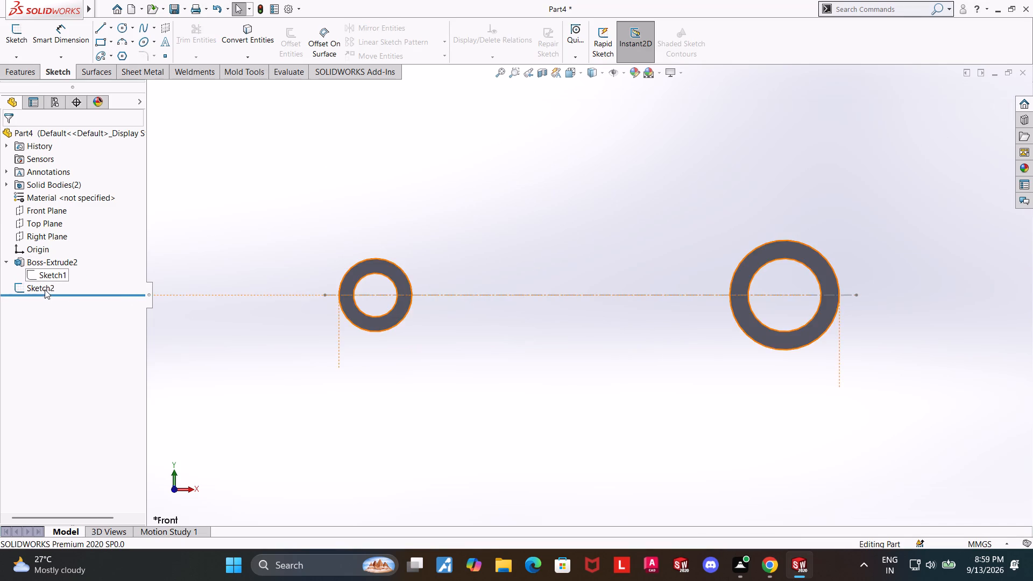
left_click(45, 290)
left_click(52, 264)
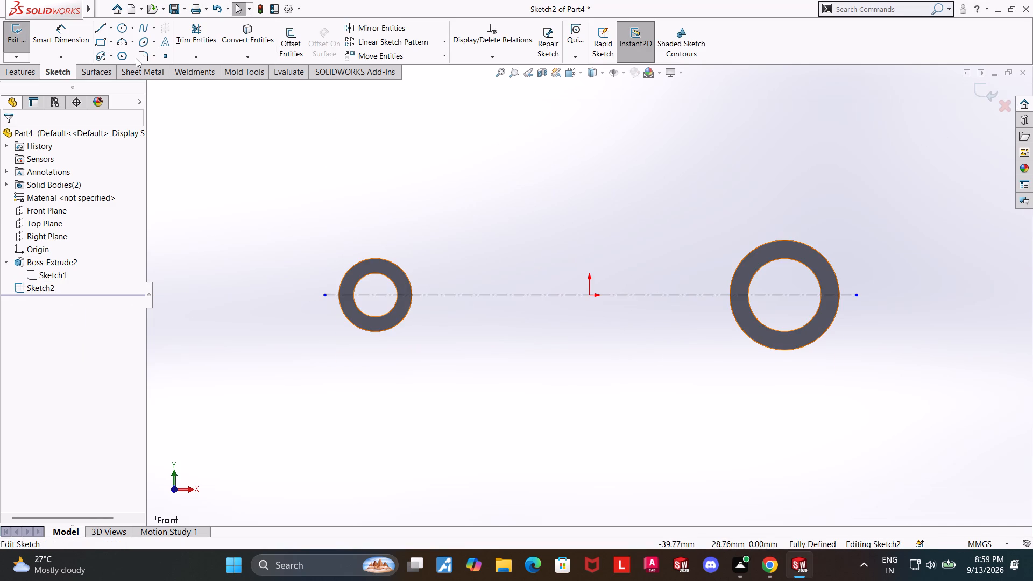
left_click(101, 40)
left_click_drag(402, 281, 408, 281)
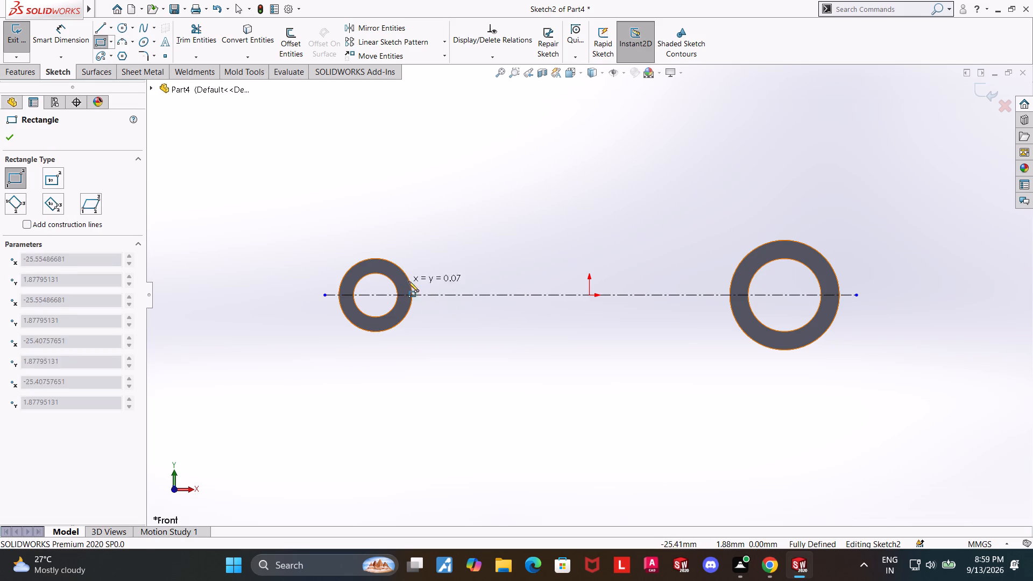
left_click_drag(408, 281, 740, 304)
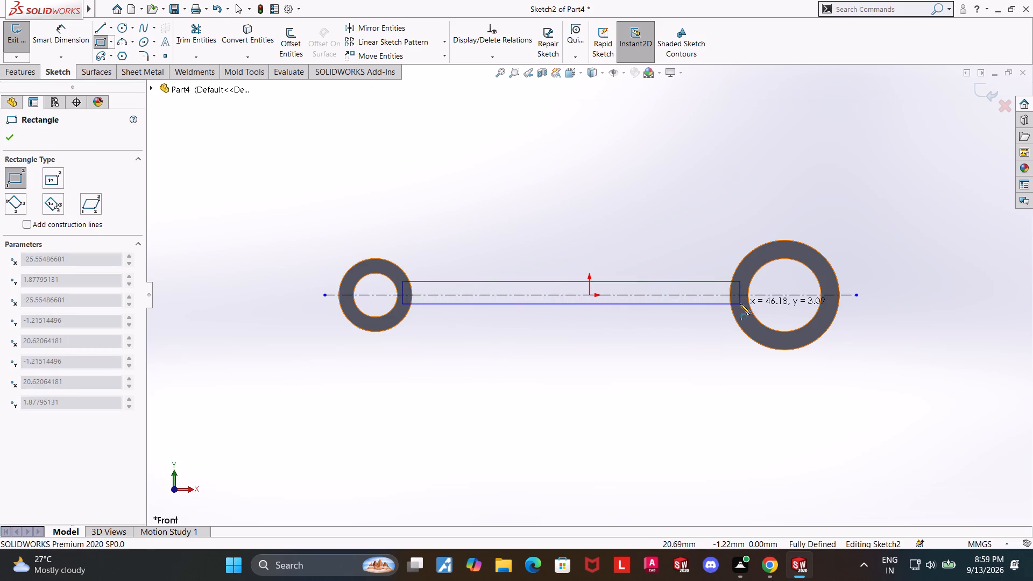
left_click_drag(740, 304, 741, 308)
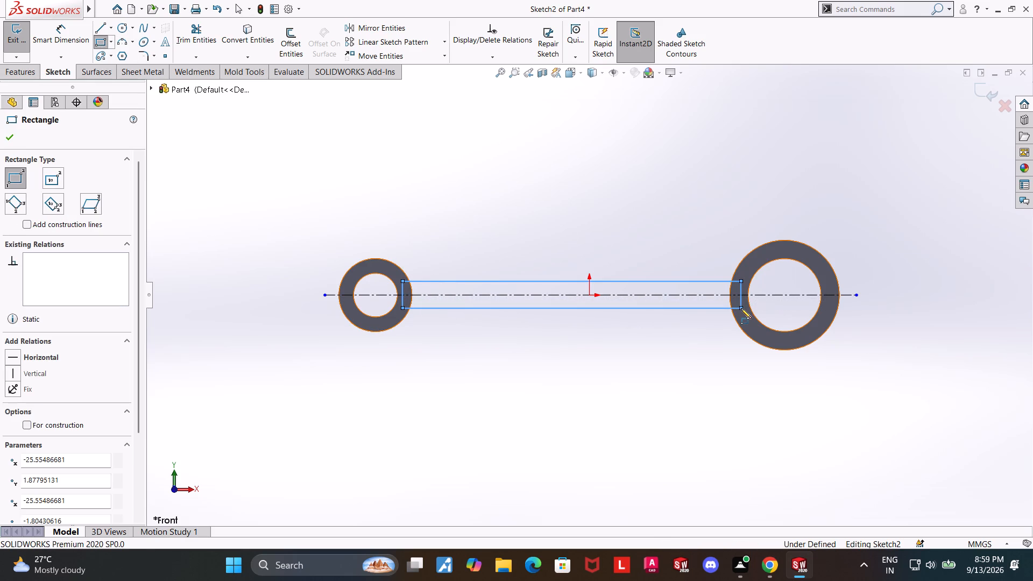
key("Escape")
Dimension the rectangle's upper edge at 1.5 mm from the origin.
scroll(602, 304, "down", 1)
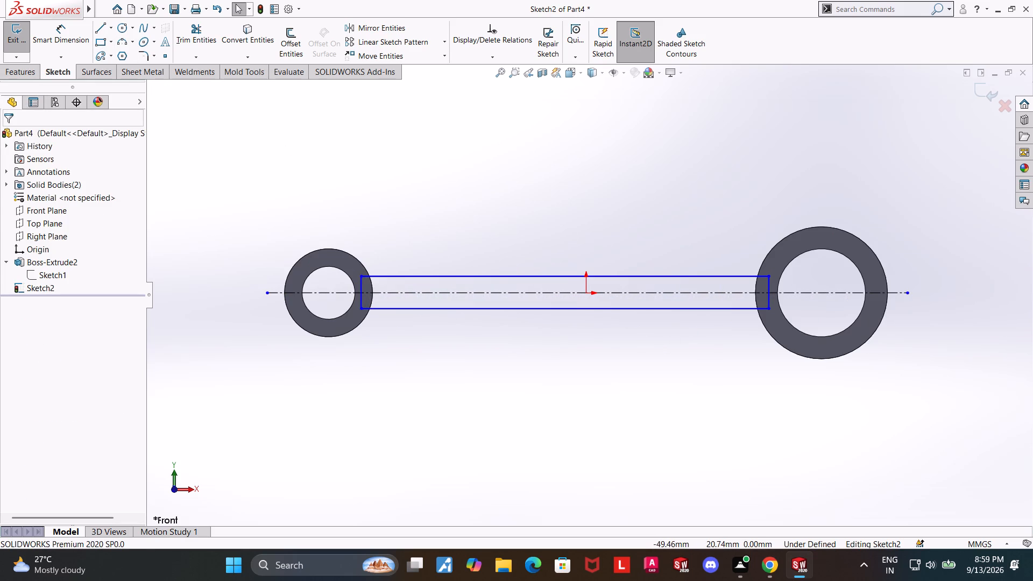
left_click(53, 40)
left_click(586, 293)
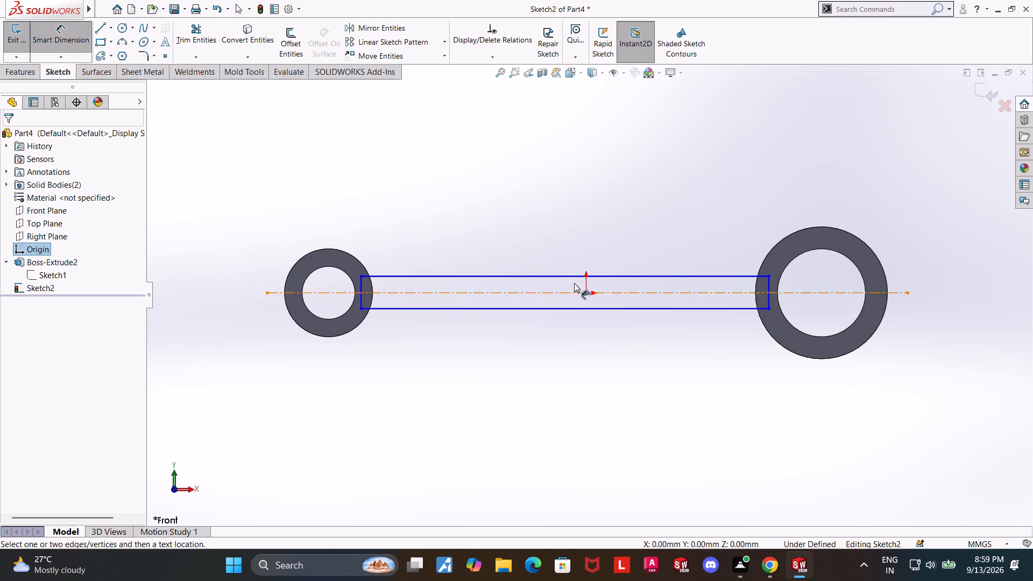
left_click(567, 277)
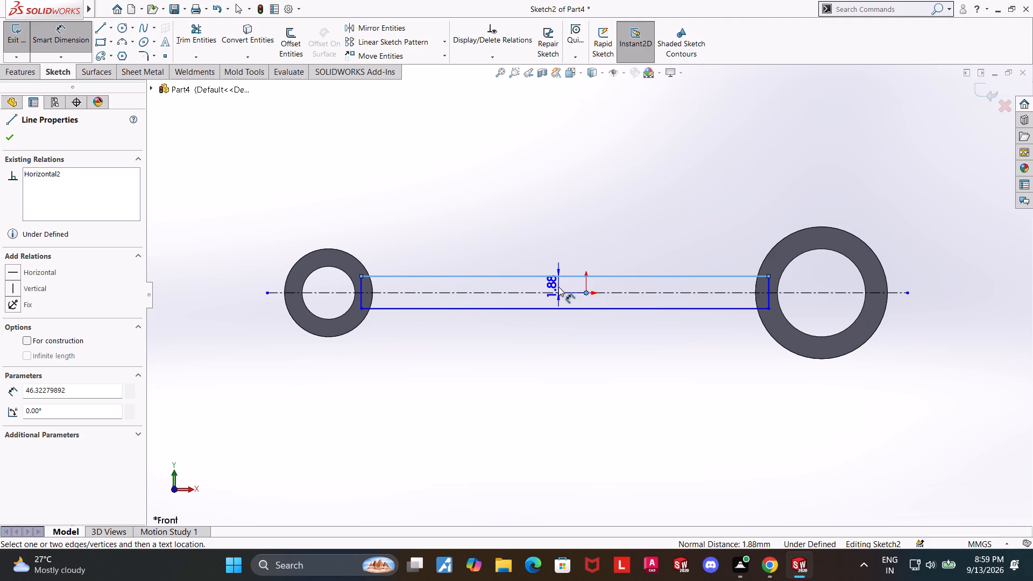
left_click(558, 287)
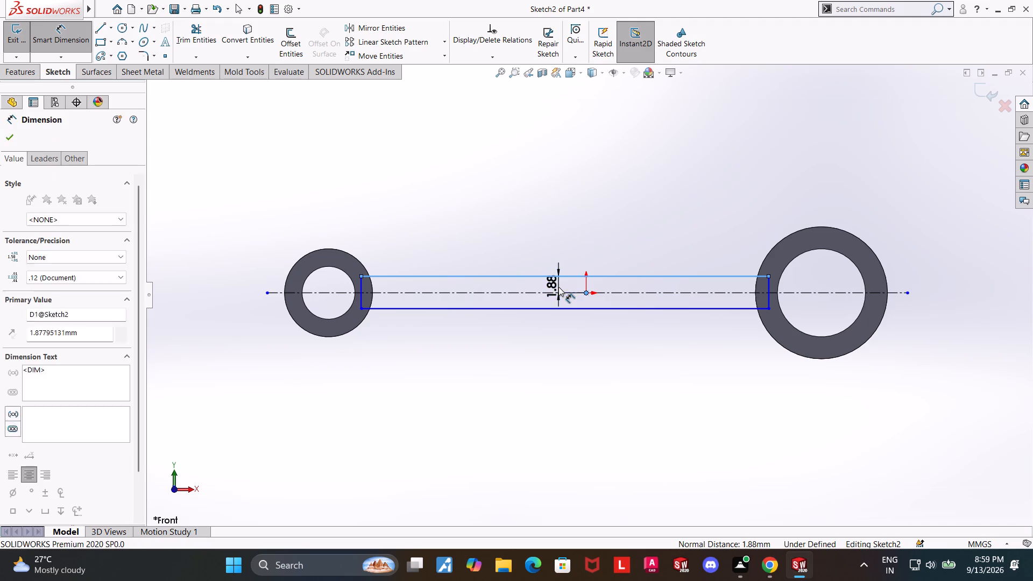
type("1,")
key("BackSpace")
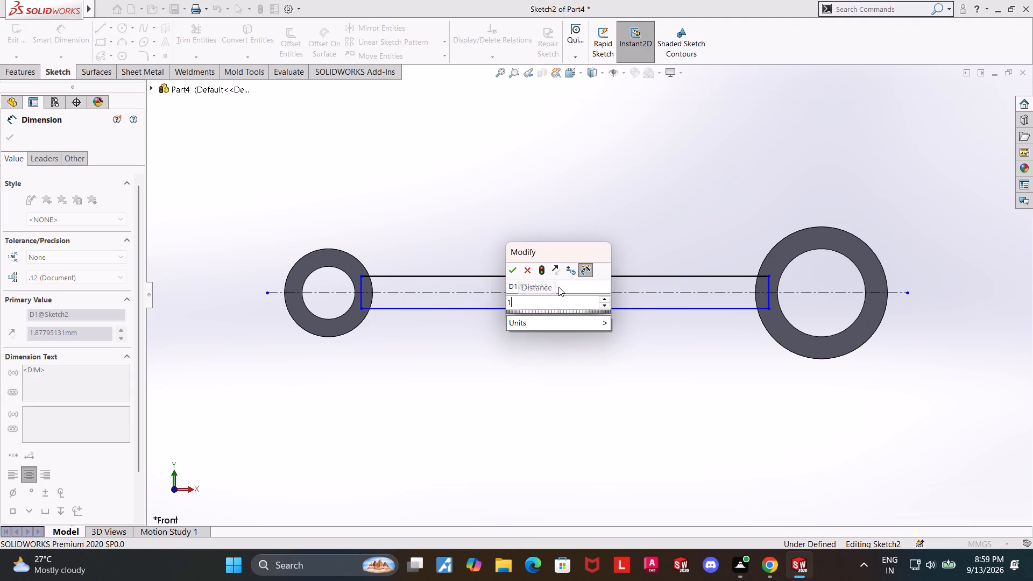
type(".5")
key("Return")
key("Escape")
key("Escape")
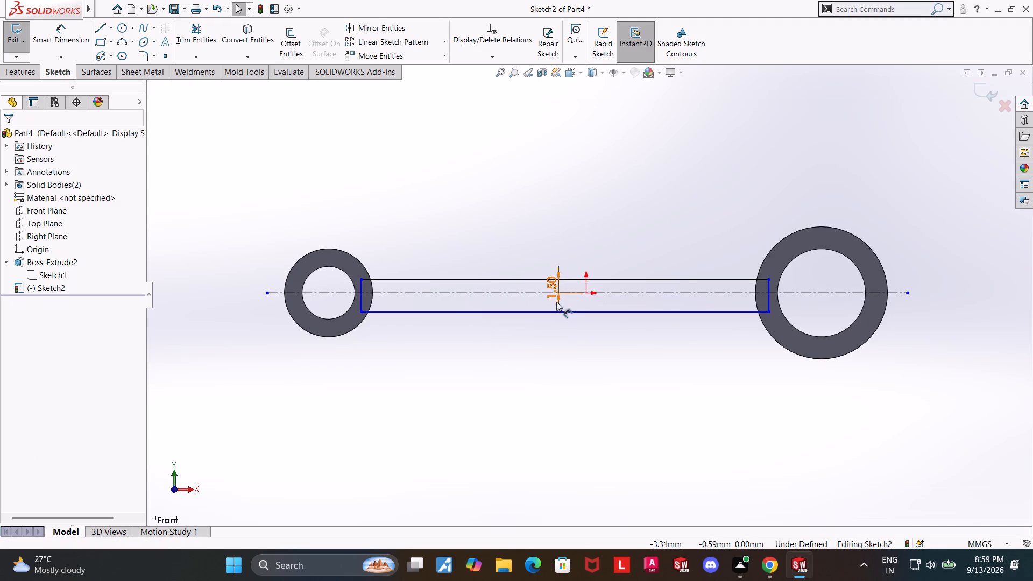
Dimension the distance between the rectangle's two long edges as 3 mm.
scroll(554, 311, "down", 2)
left_click(75, 45)
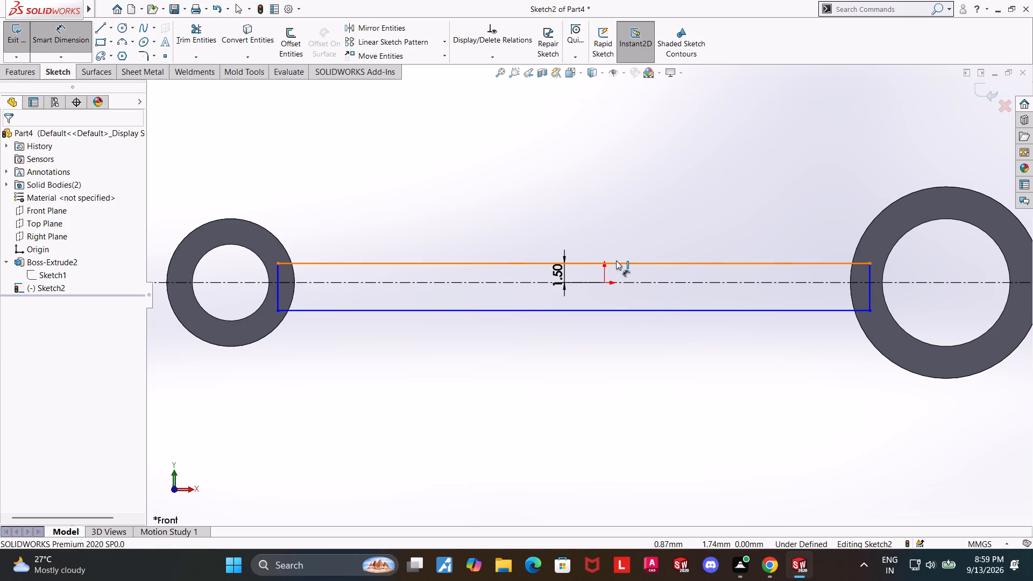
left_click(616, 260)
left_click(631, 310)
left_click(907, 303)
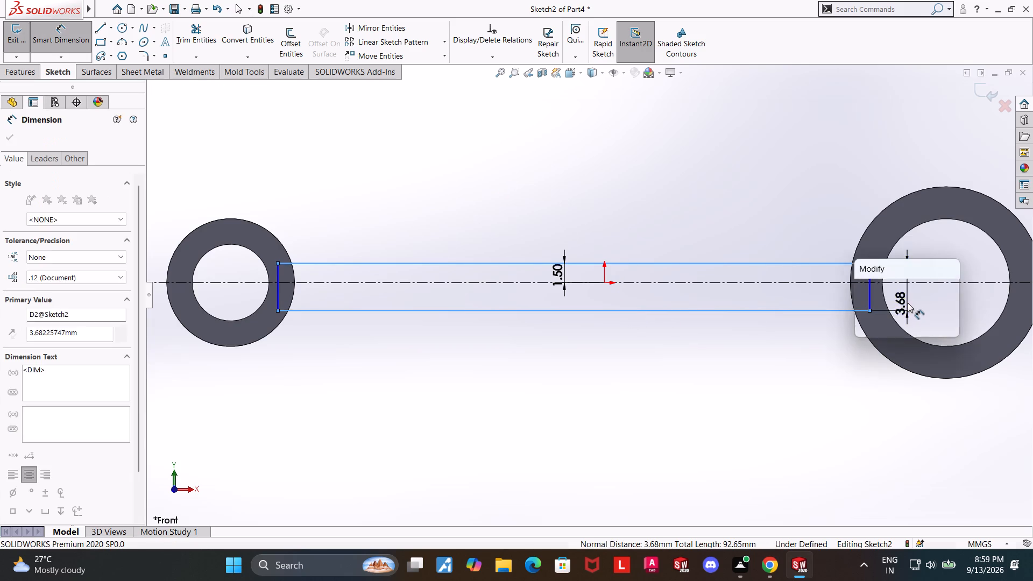
key("3")
key("Return")
key("Escape")
key("Escape")
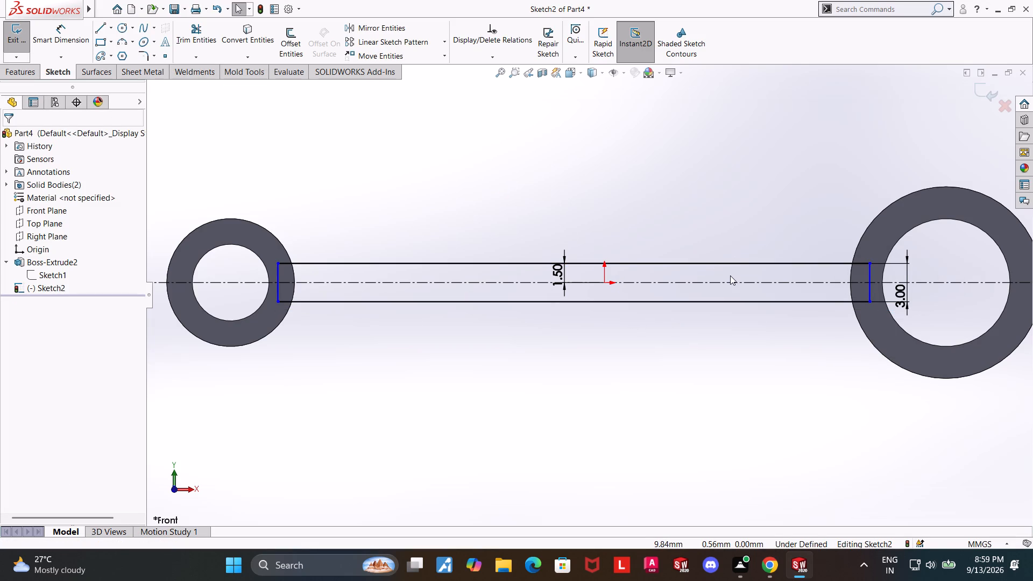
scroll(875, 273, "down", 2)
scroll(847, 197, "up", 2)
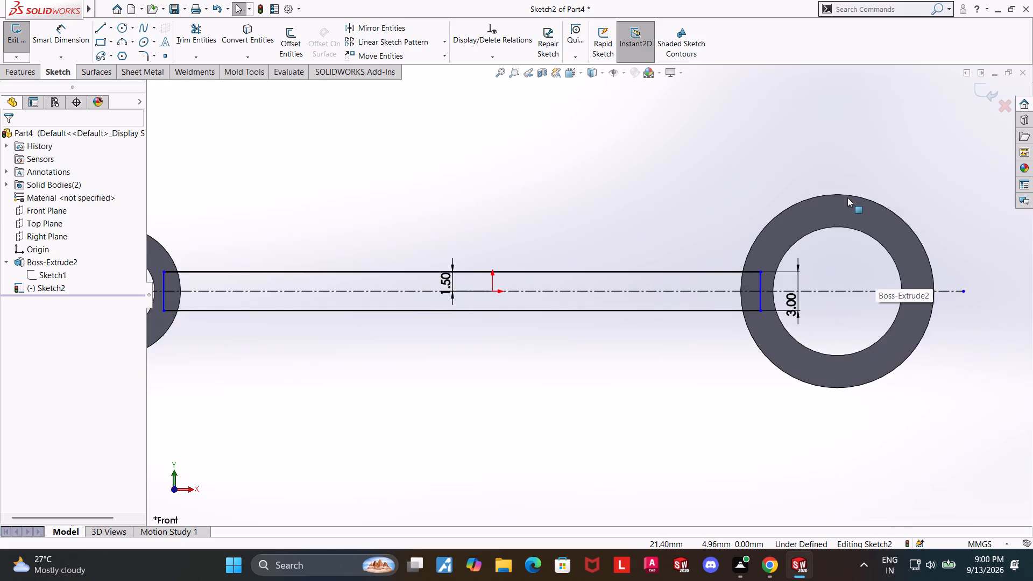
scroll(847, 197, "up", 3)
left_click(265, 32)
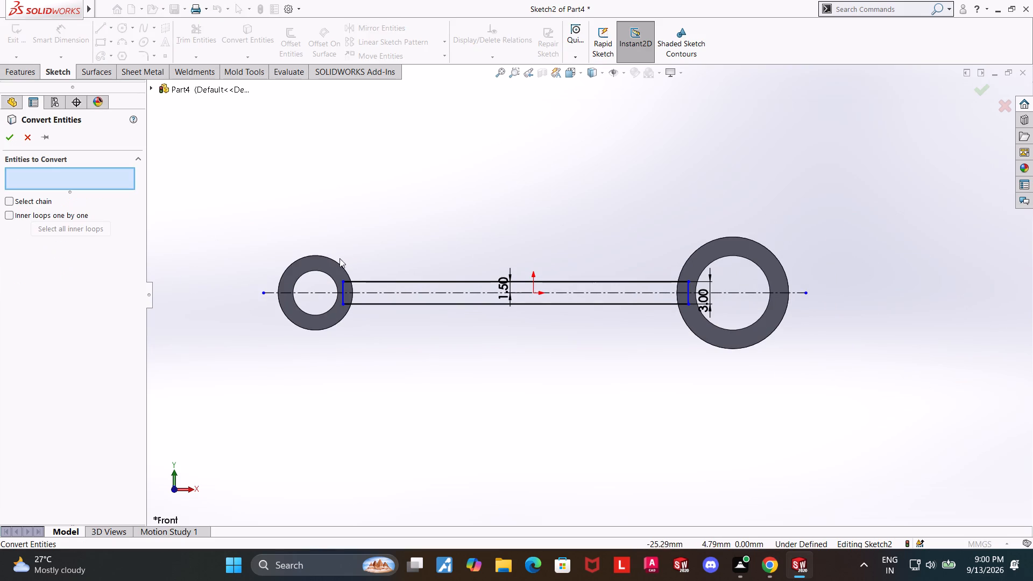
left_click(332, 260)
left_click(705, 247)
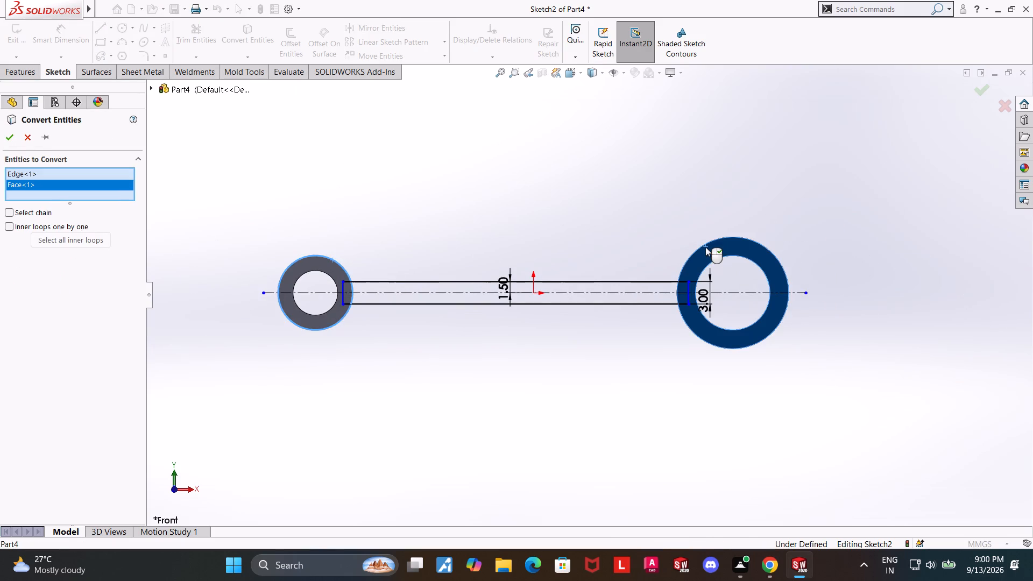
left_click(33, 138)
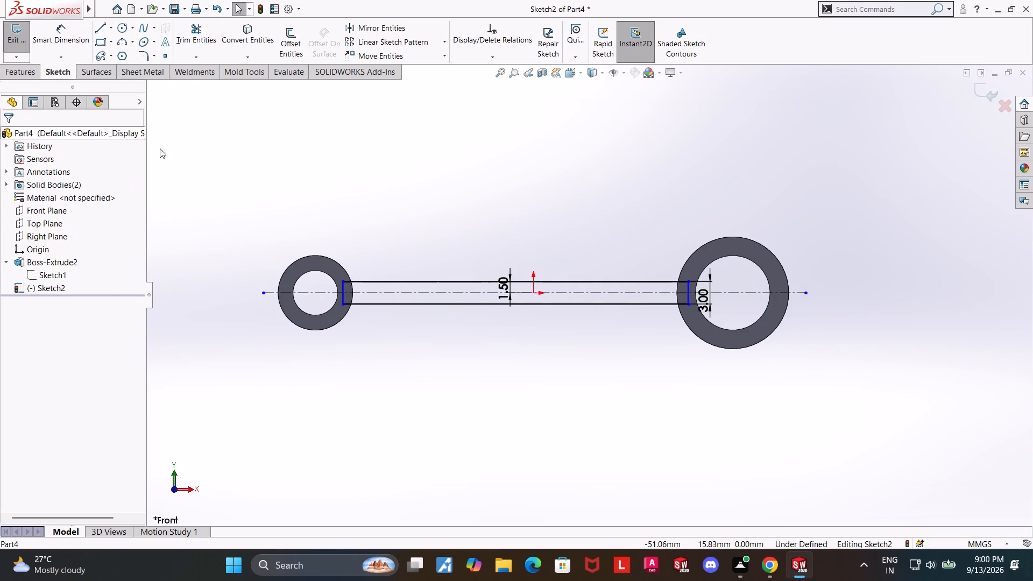
Convert the outer circular edges of both rings into sketch entities in Sketch2.
left_click(247, 30)
left_click(330, 258)
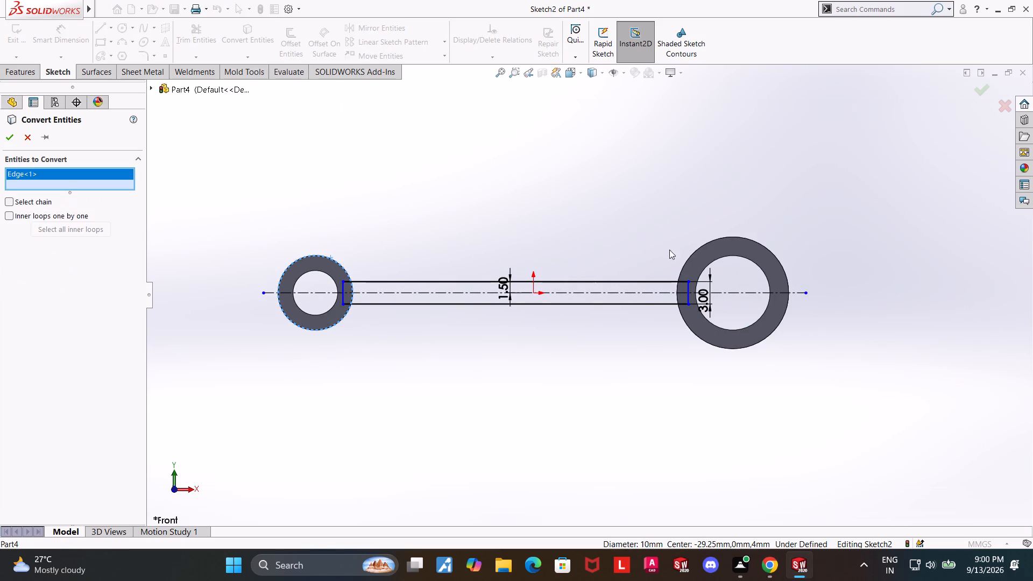
left_click(712, 242)
left_click(6, 141)
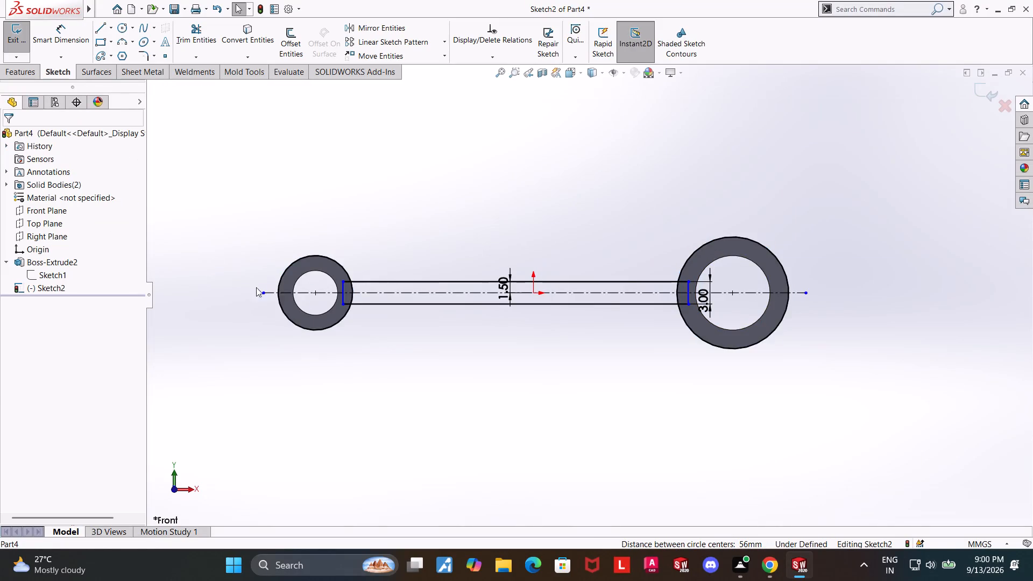
Trim the rectangle's end, line stubs and converted circle at the small ring, keeping only the arc between the two long edges.
scroll(351, 287, "down", 4)
left_click(188, 34)
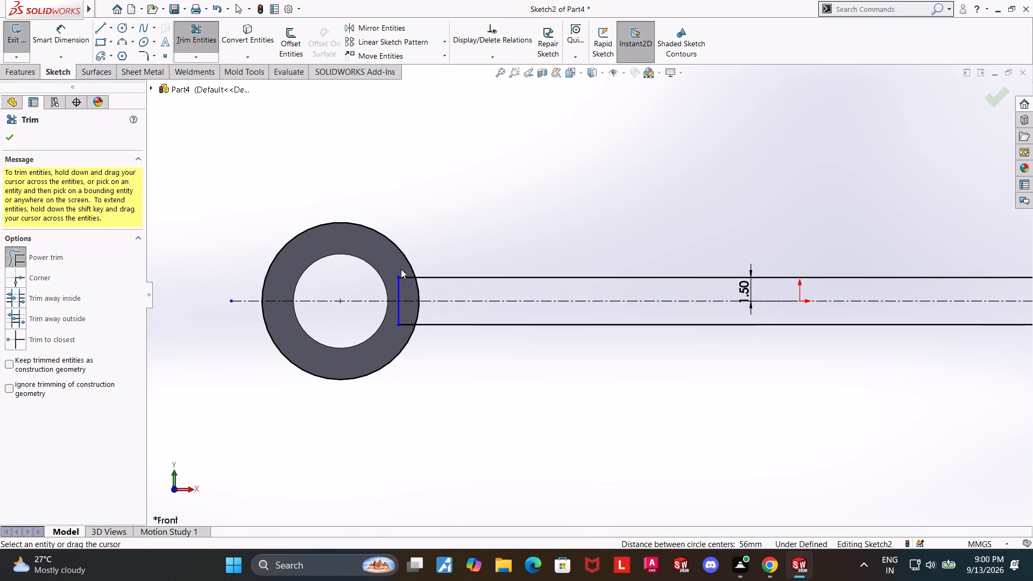
left_click_drag(410, 297, 394, 306)
left_click_drag(407, 288, 394, 290)
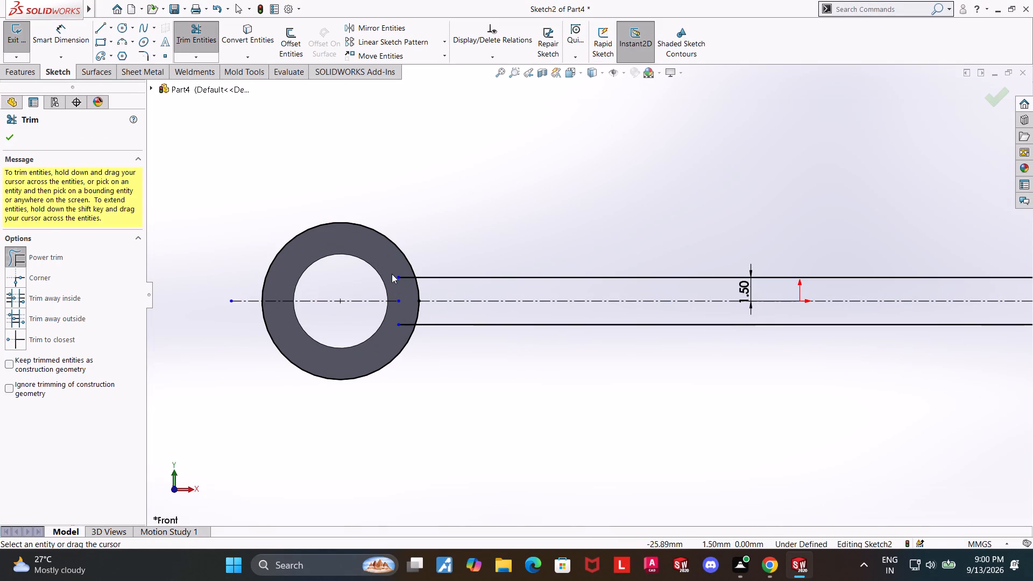
left_click_drag(377, 255, 393, 185)
left_click_drag(362, 346, 401, 423)
scroll(405, 320, "down", 4)
left_click_drag(462, 294, 450, 328)
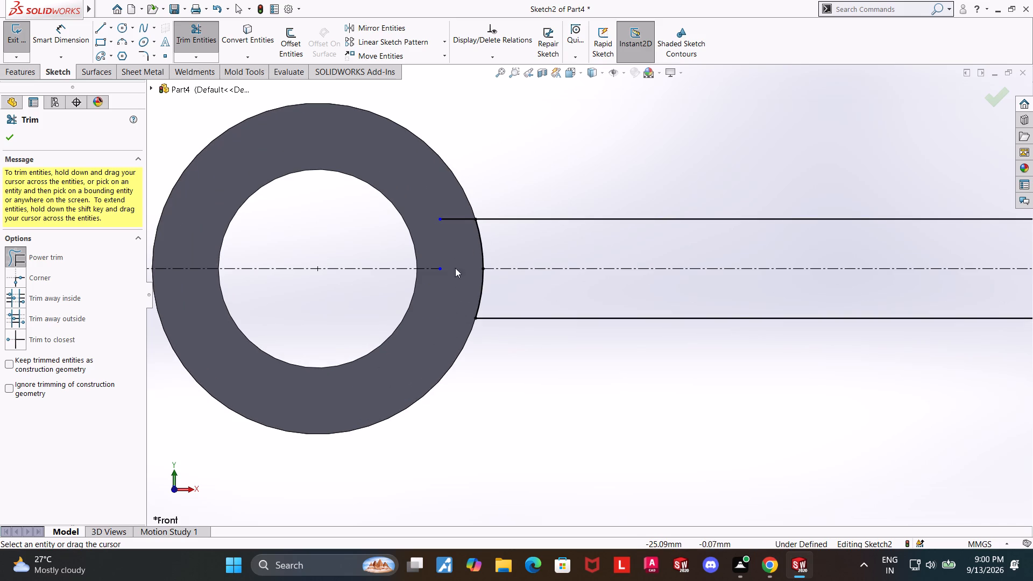
left_click_drag(455, 246, 442, 207)
Trim the rectangle's end, line stubs and converted circle at the large ring, keeping only the arc between the two long edges.
scroll(504, 244, "up", 6)
scroll(869, 300, "up", 6)
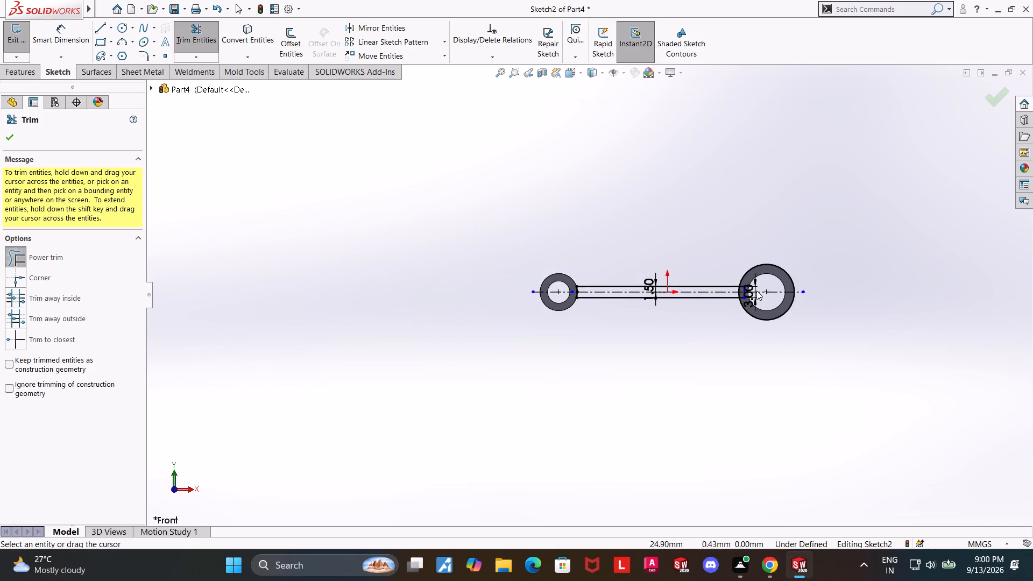
scroll(756, 290, "down", 6)
scroll(660, 276, "down", 4)
left_click_drag(653, 302, 636, 310)
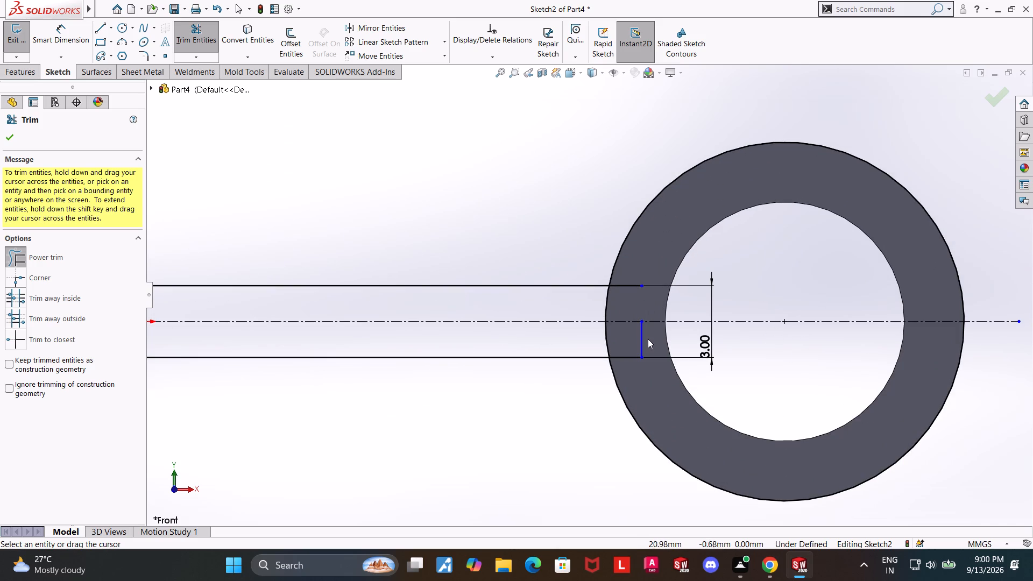
left_click_drag(649, 341, 635, 339)
left_click_drag(652, 253, 598, 161)
left_click_drag(663, 400, 642, 440)
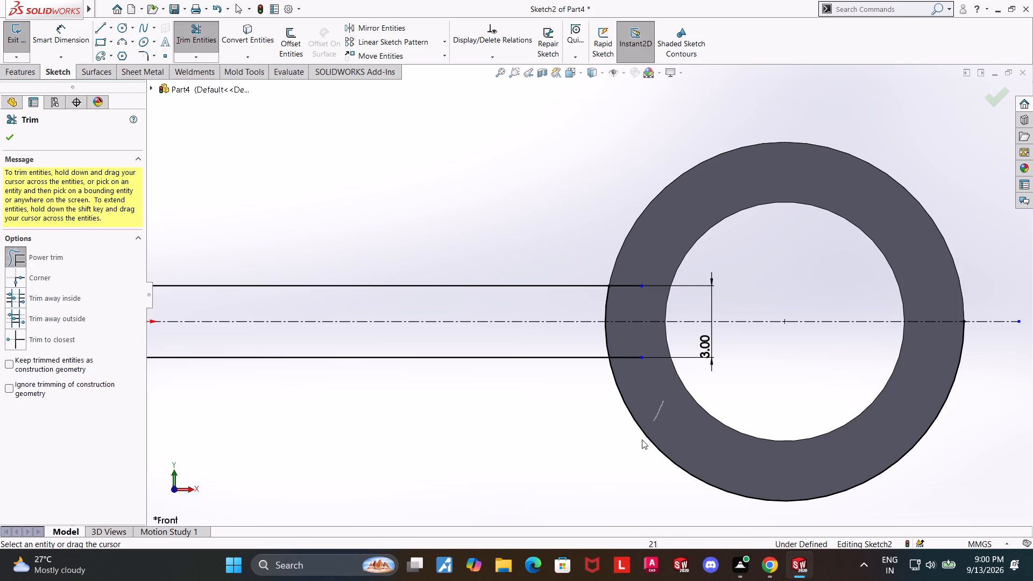
left_click_drag(642, 440, 628, 459)
left_click_drag(641, 375, 623, 344)
left_click_drag(632, 302, 631, 268)
scroll(626, 281, "up", 3)
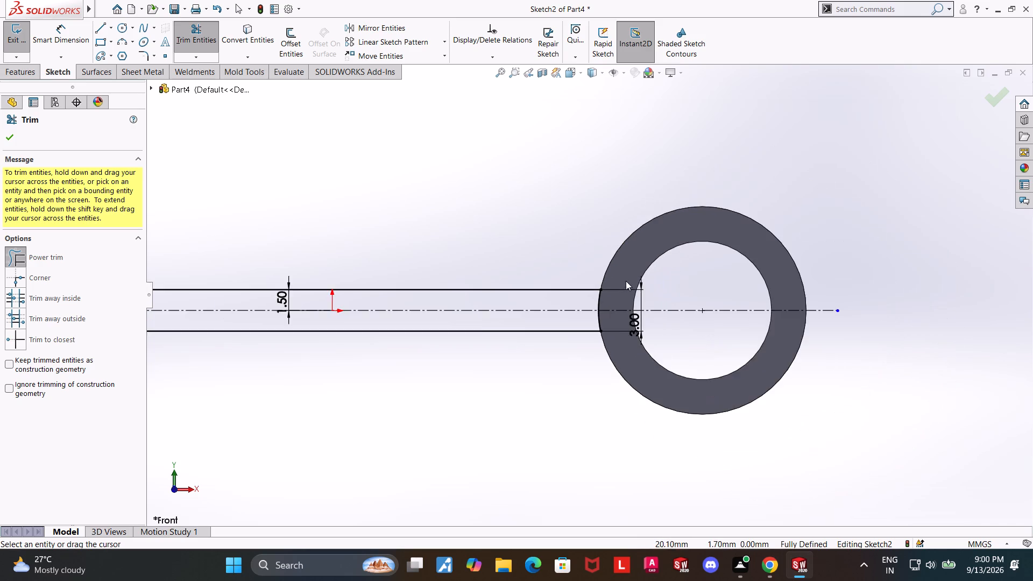
scroll(480, 318, "up", 5)
scroll(369, 301, "down", 5)
key("Escape")
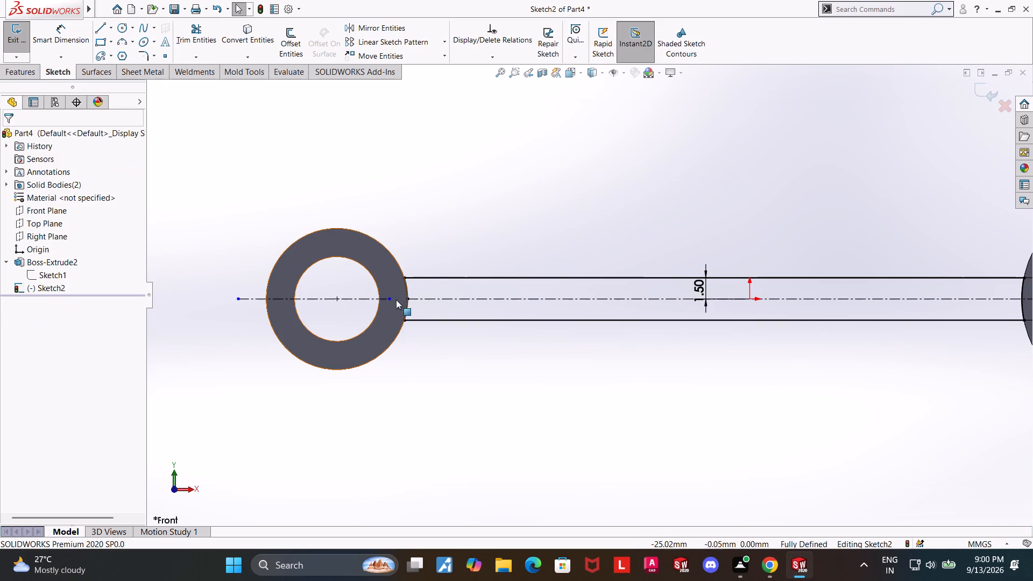
Delete the leftover centerline segment that runs across the small ring.
right_click(261, 299)
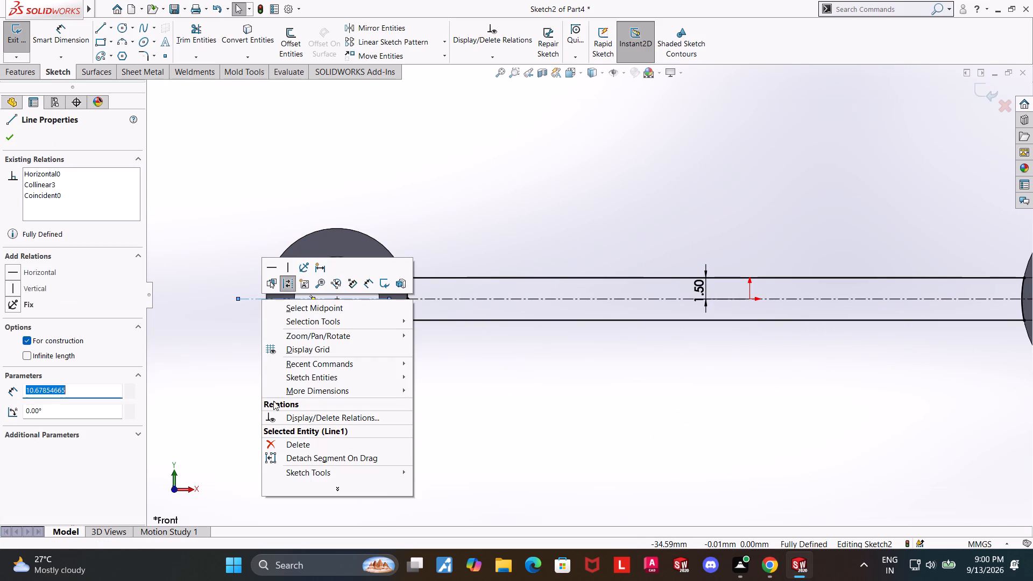
left_click(282, 441)
scroll(554, 388, "up", 4)
left_click(635, 353)
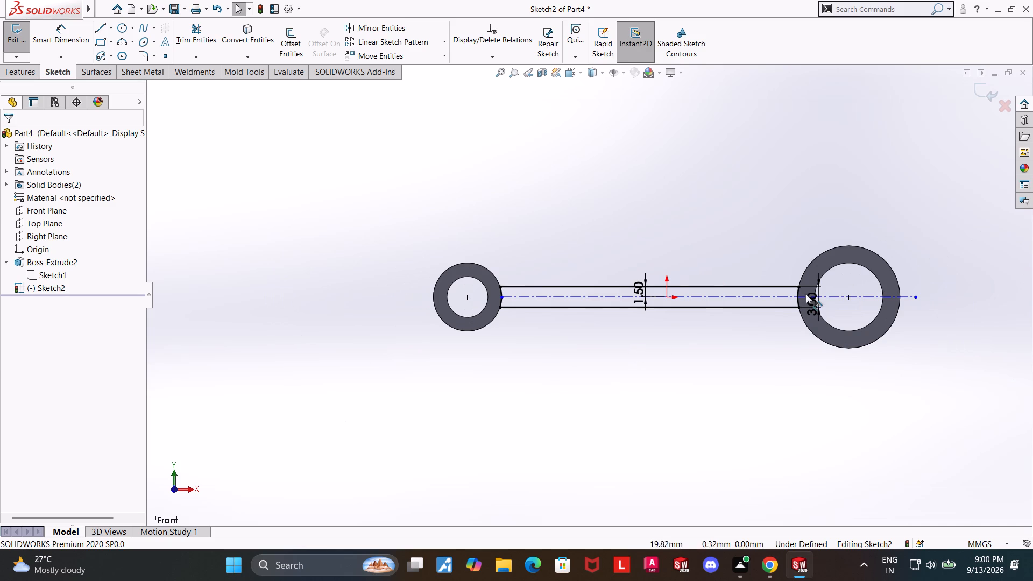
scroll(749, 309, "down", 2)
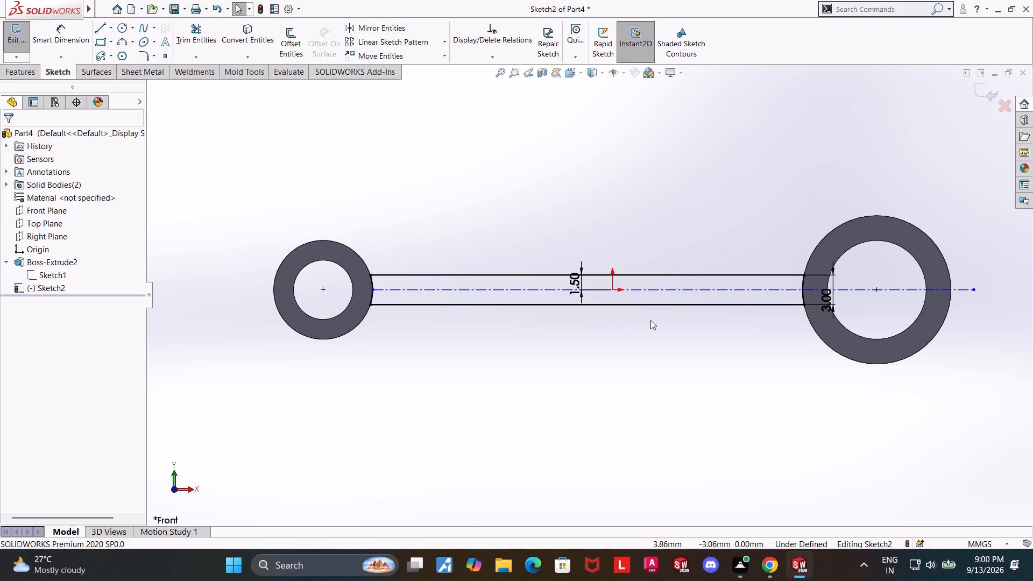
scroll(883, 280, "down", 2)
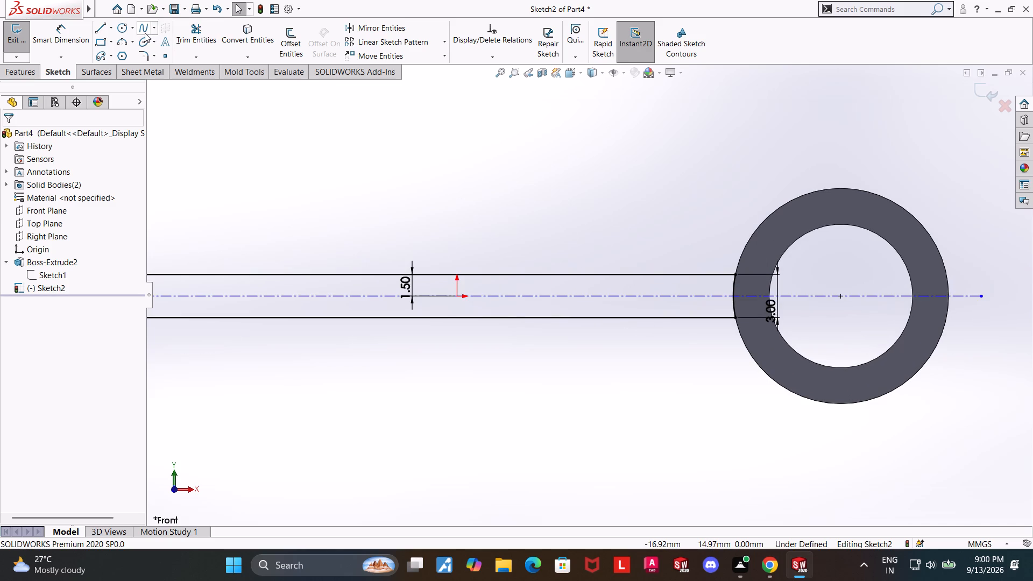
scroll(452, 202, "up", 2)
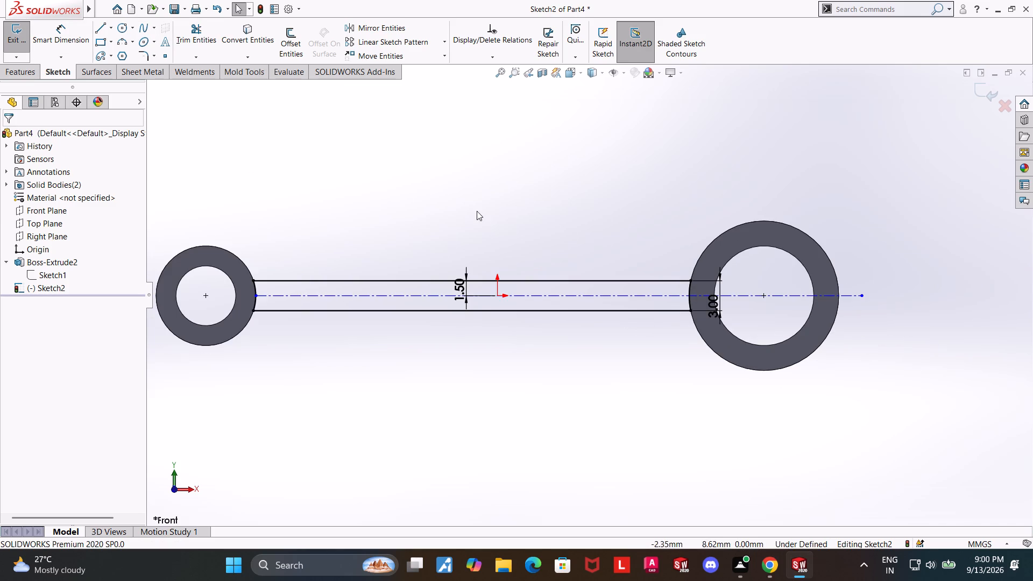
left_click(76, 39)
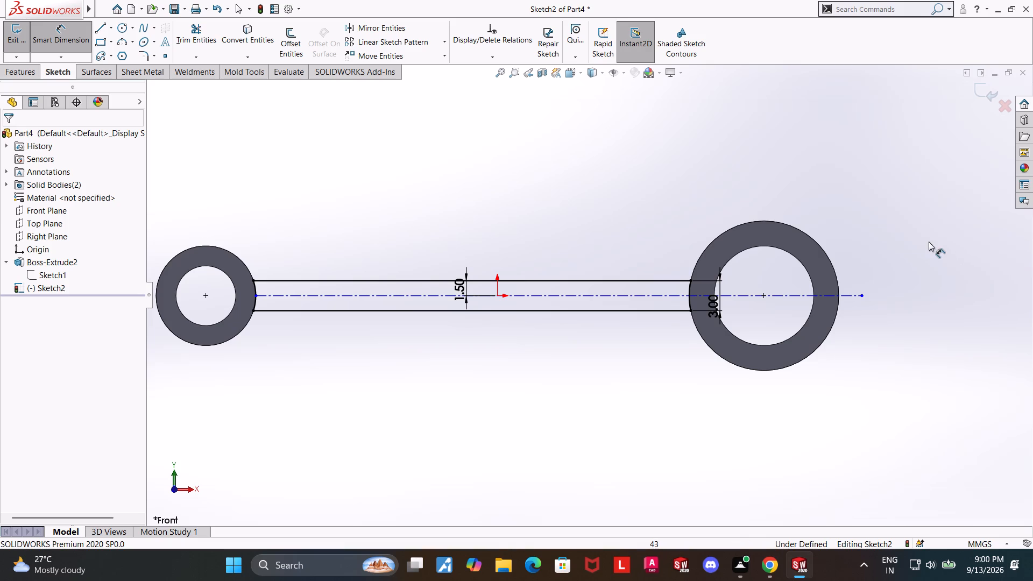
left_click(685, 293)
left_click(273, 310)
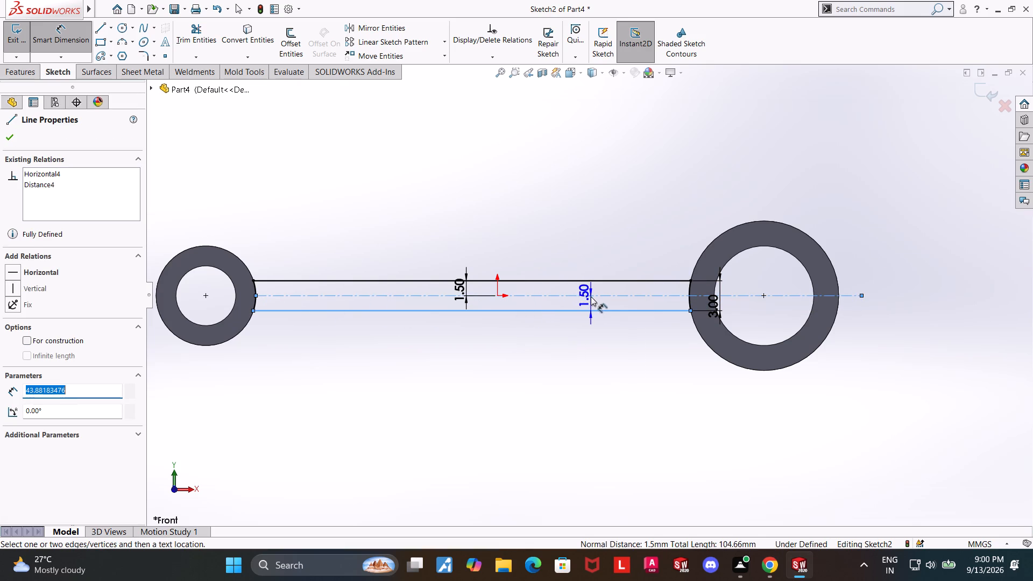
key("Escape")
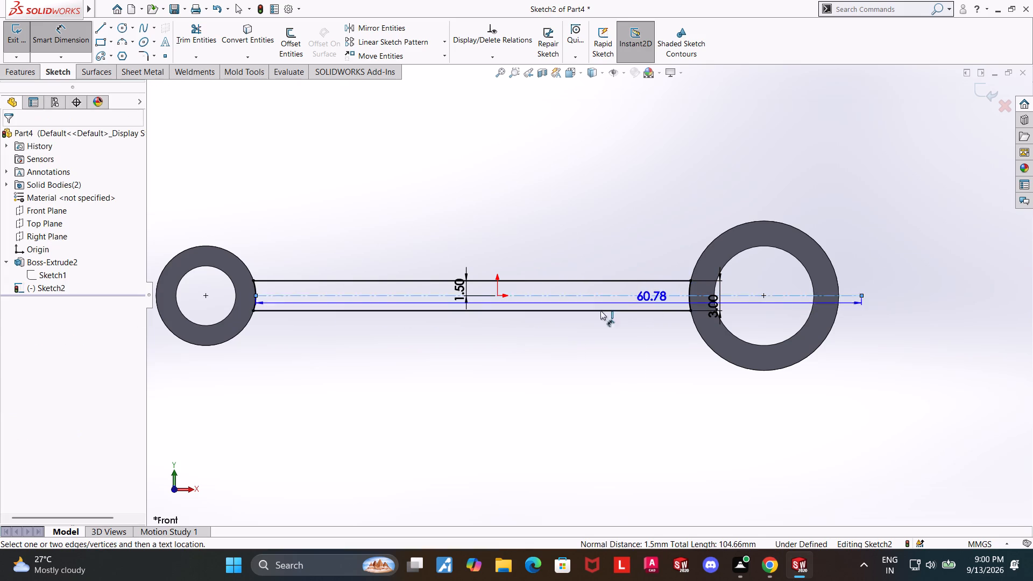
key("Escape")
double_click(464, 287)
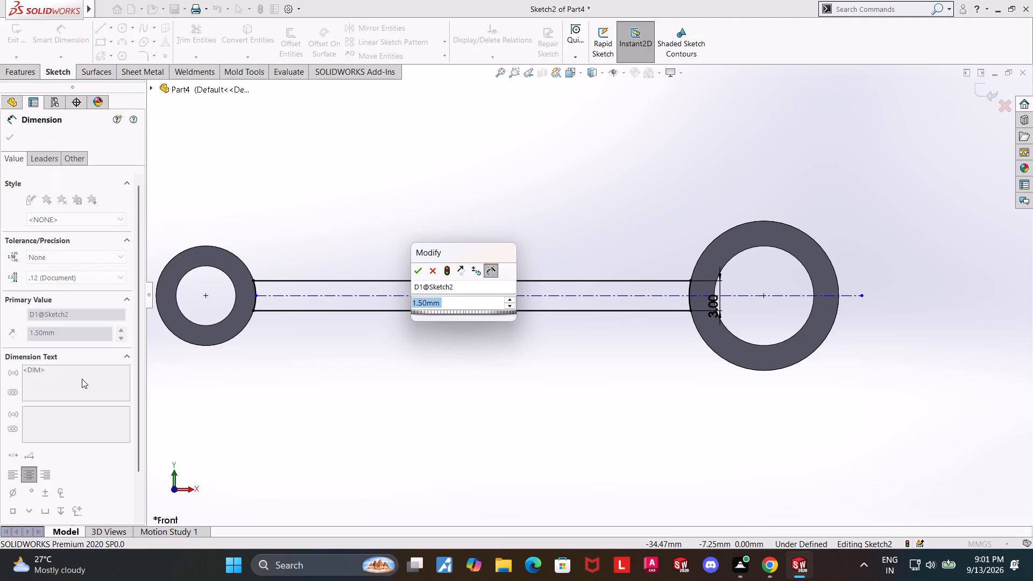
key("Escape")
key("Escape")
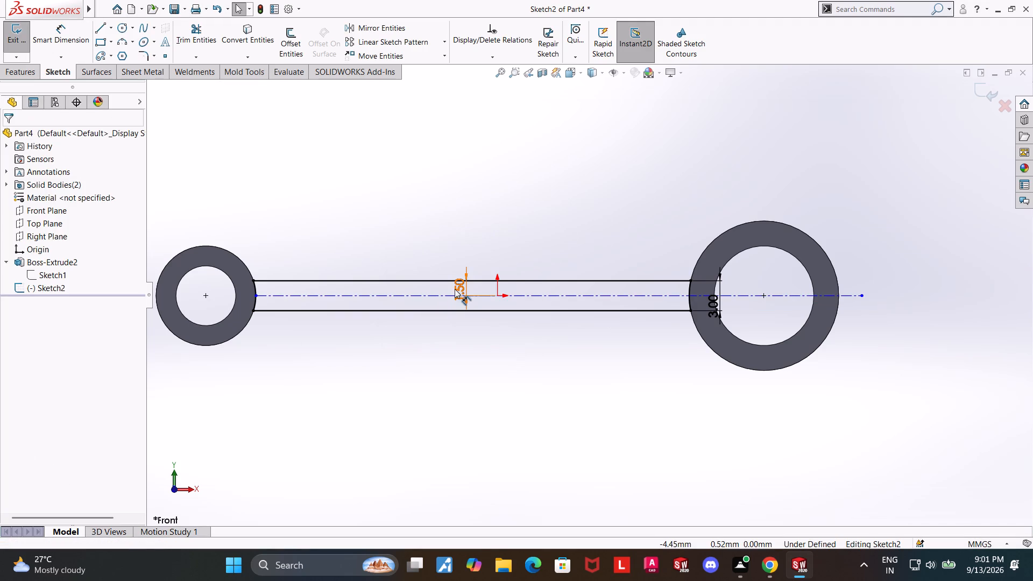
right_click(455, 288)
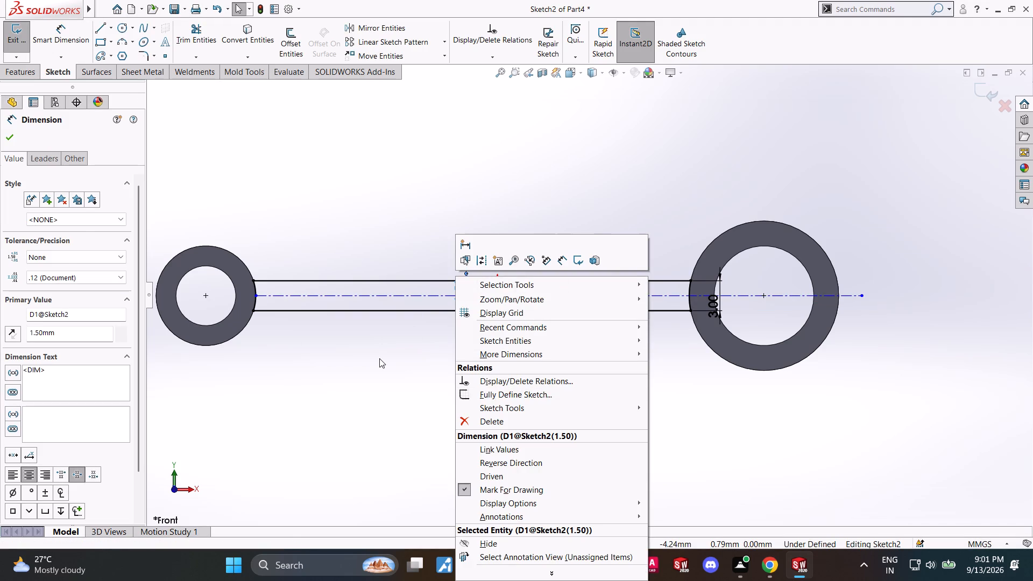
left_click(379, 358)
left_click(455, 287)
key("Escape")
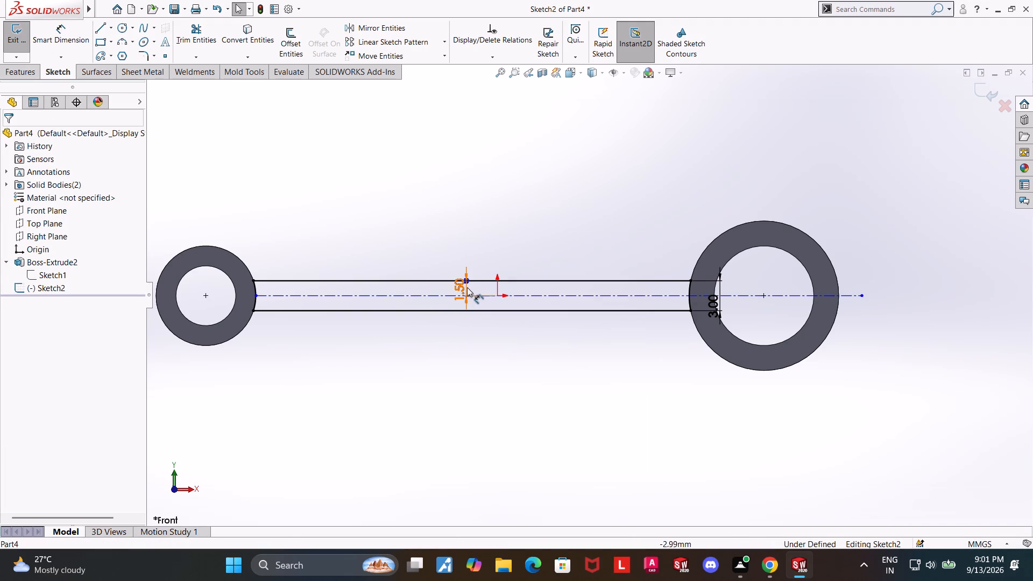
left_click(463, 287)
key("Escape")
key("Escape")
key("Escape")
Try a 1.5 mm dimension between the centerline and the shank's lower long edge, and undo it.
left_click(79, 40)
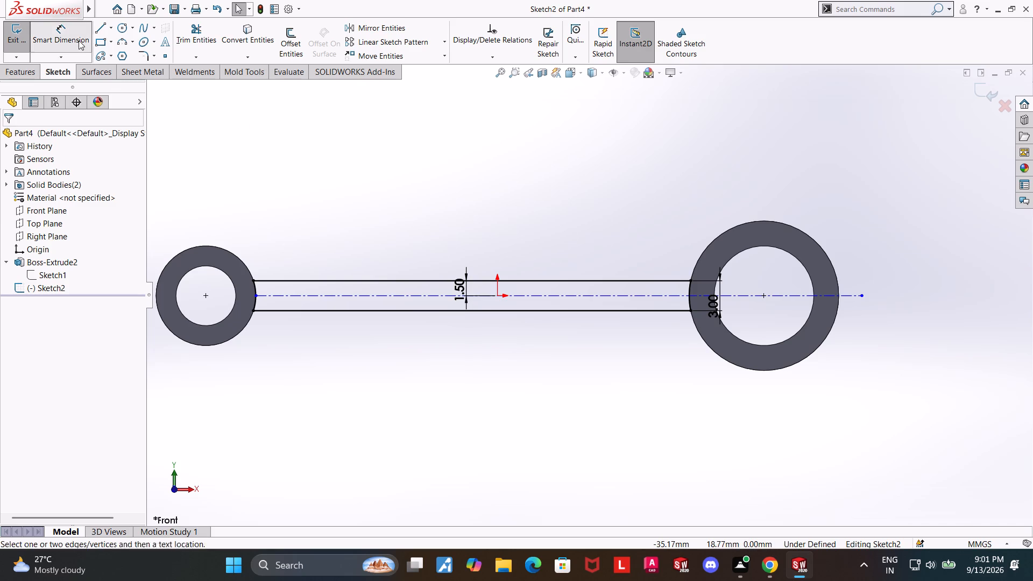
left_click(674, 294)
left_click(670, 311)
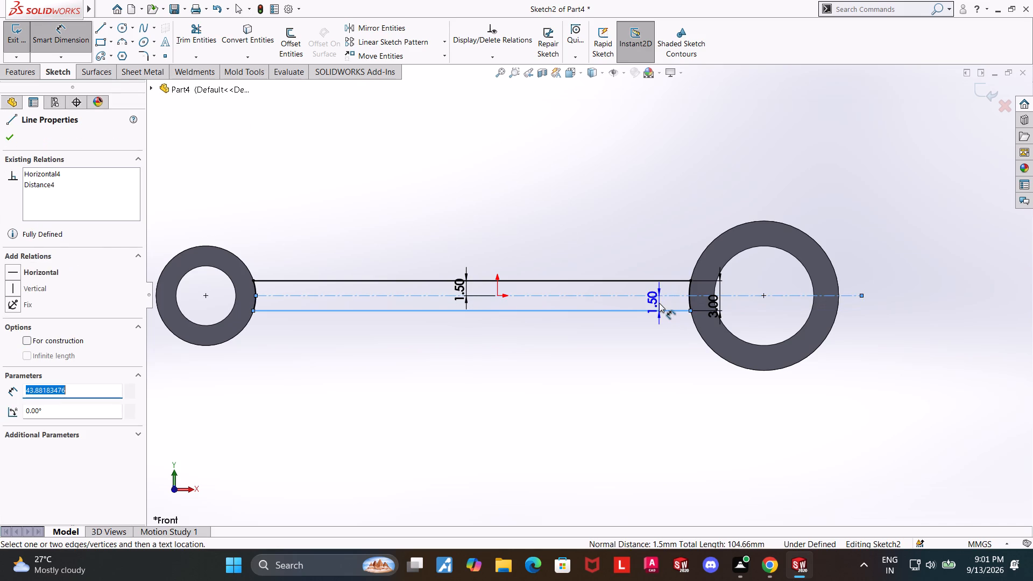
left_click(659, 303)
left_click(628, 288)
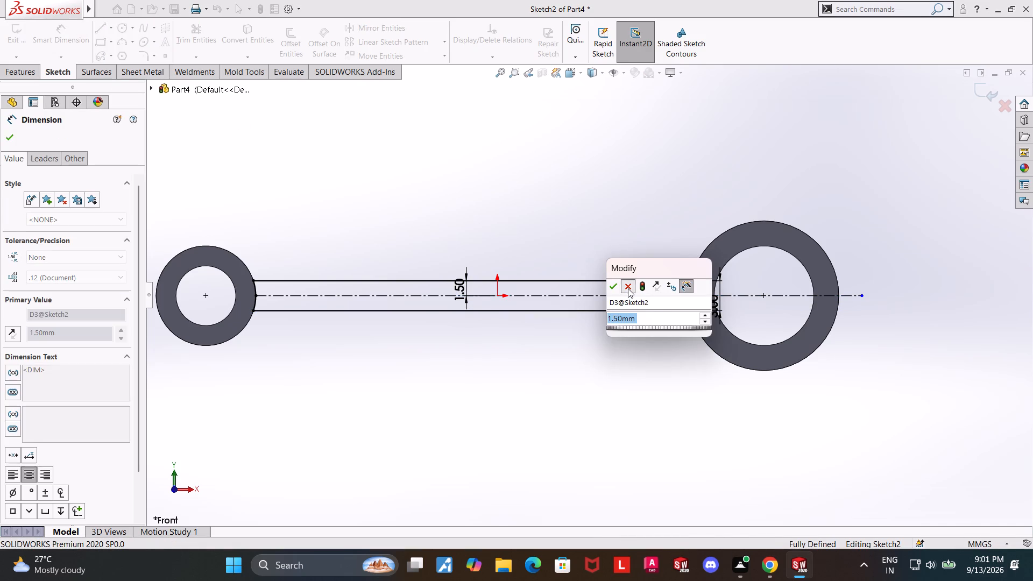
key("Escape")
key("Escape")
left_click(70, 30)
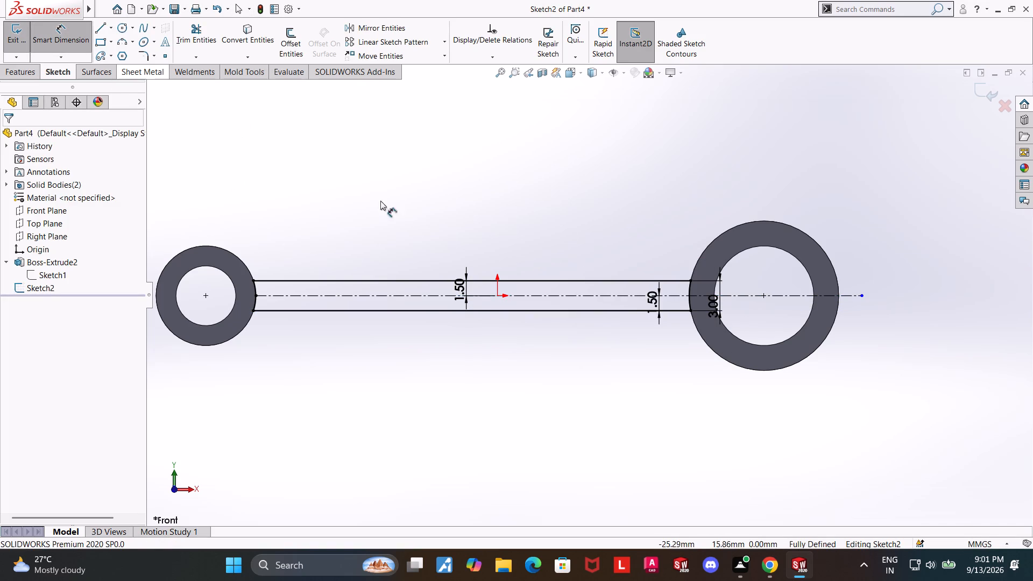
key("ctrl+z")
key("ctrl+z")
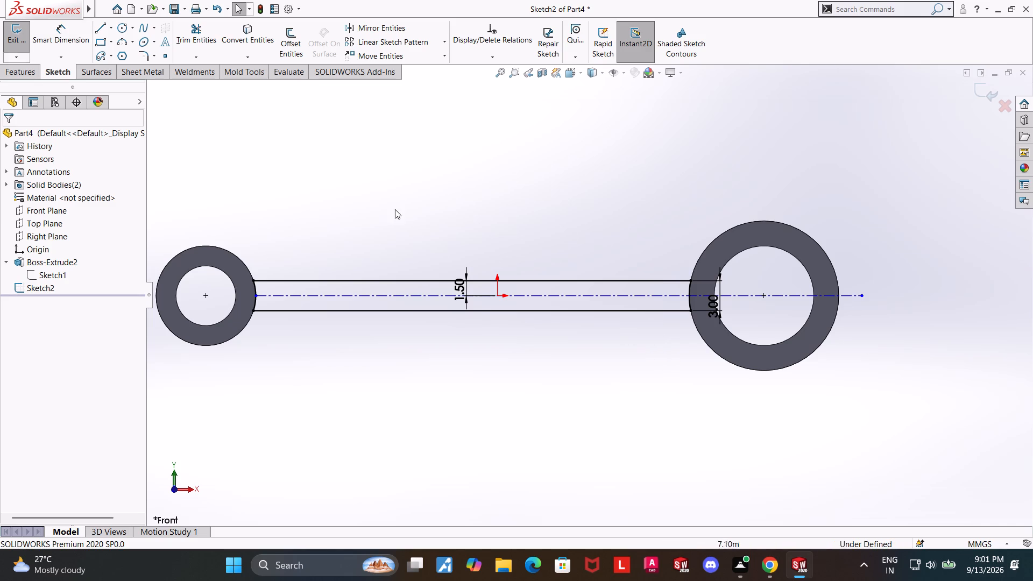
Dimension the shank's lower long edge at 1.5 mm from the centerline, trying an angle of 0.63 for that edge along the way.
left_click(55, 33)
left_click(621, 296)
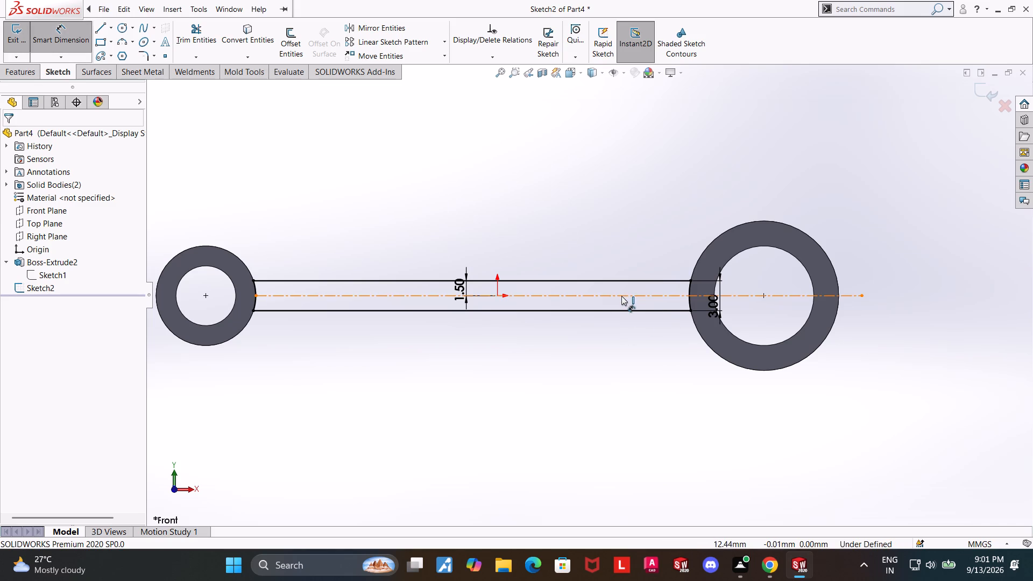
left_click(626, 309)
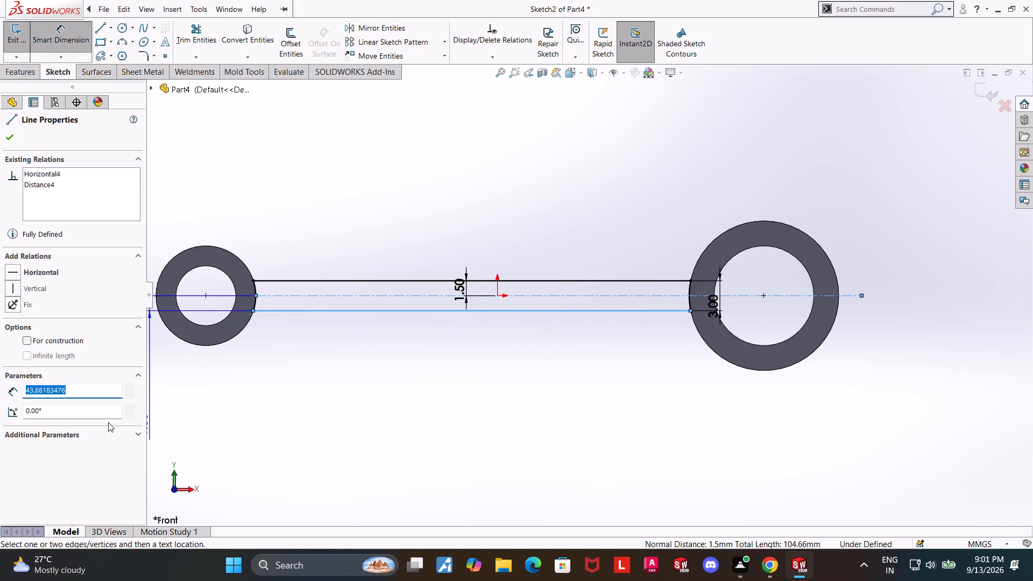
double_click(53, 412)
left_click_drag(52, 412, 8, 414)
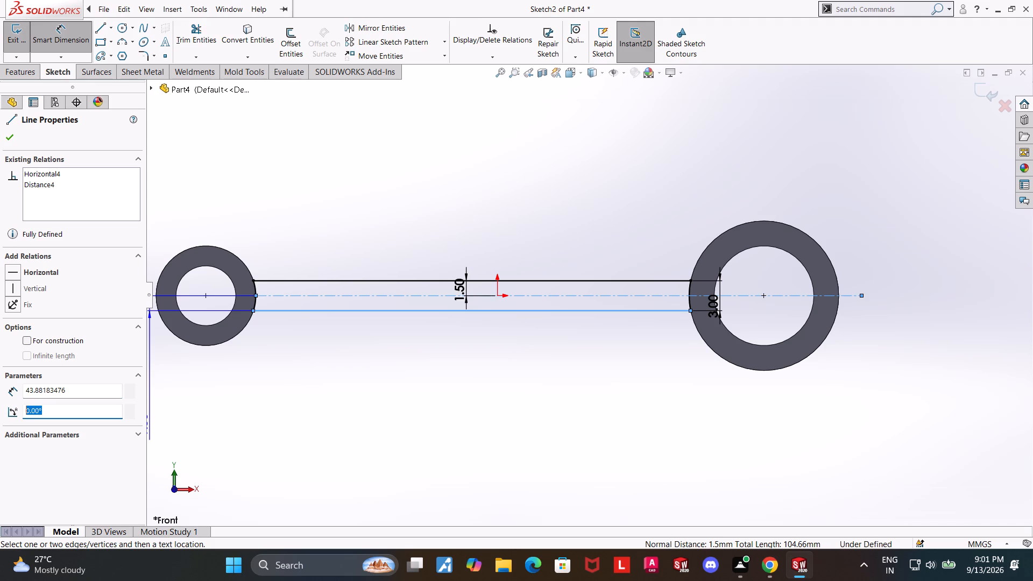
type("0.63")
key("Return")
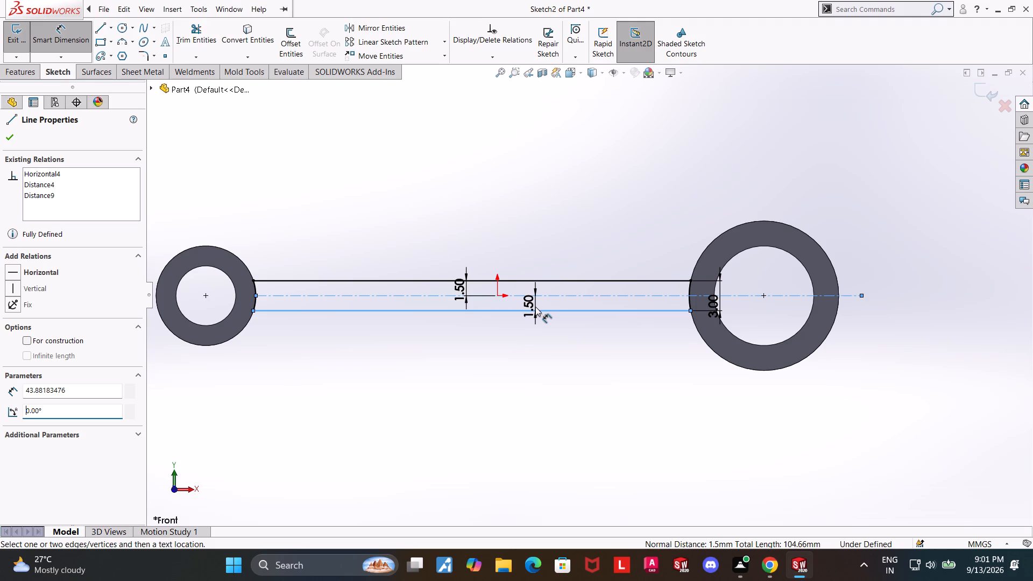
left_click(535, 307)
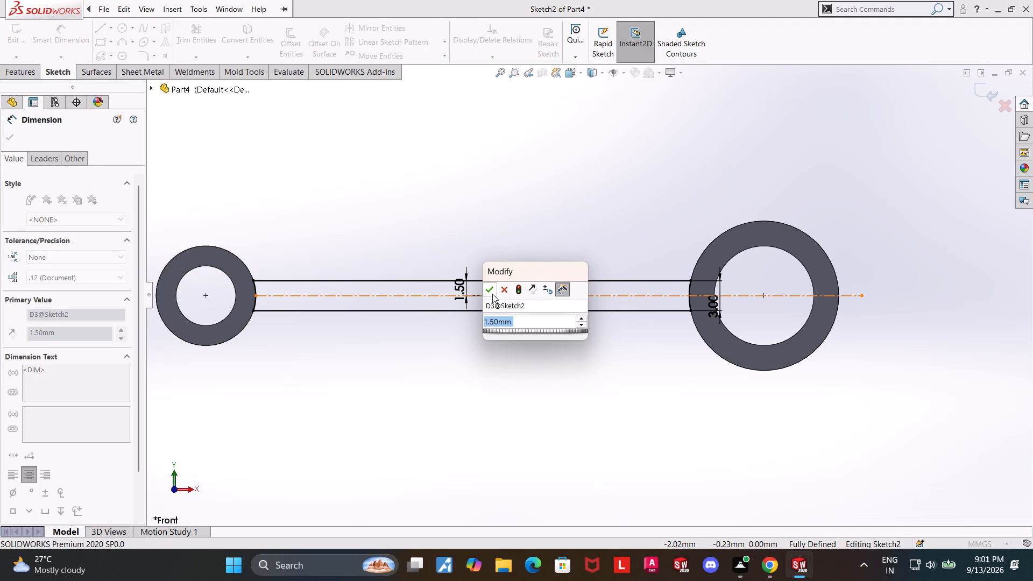
left_click(502, 290)
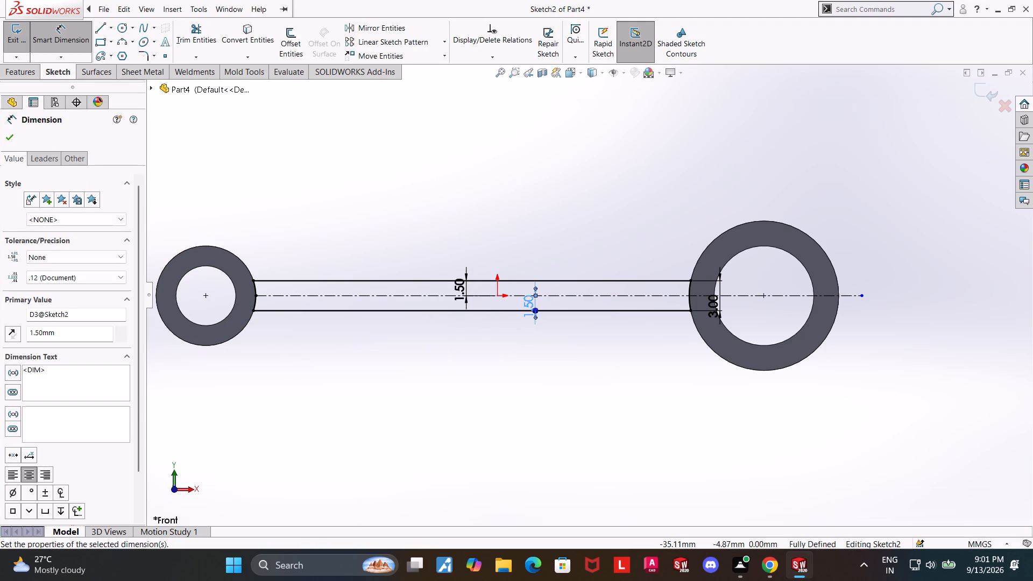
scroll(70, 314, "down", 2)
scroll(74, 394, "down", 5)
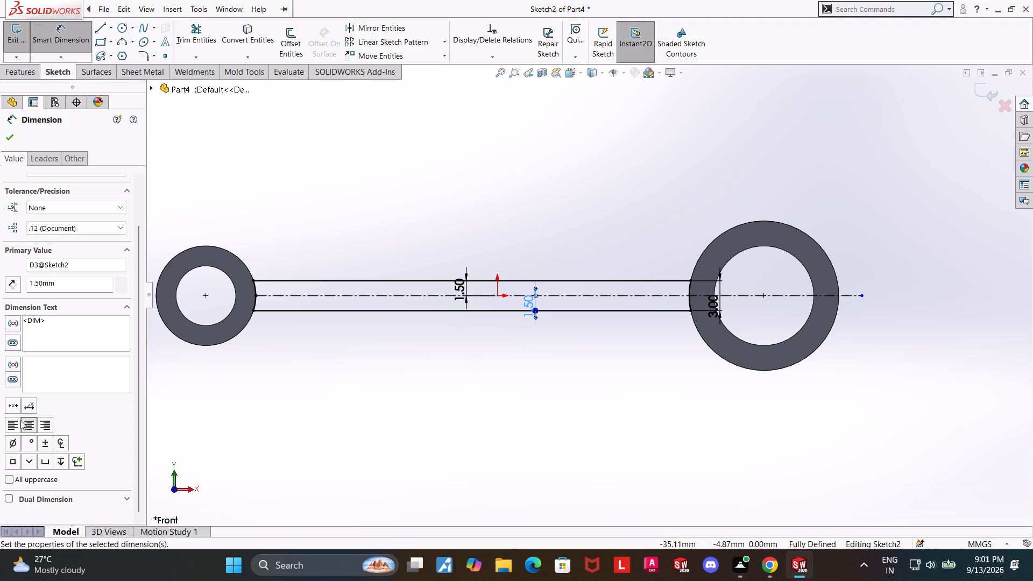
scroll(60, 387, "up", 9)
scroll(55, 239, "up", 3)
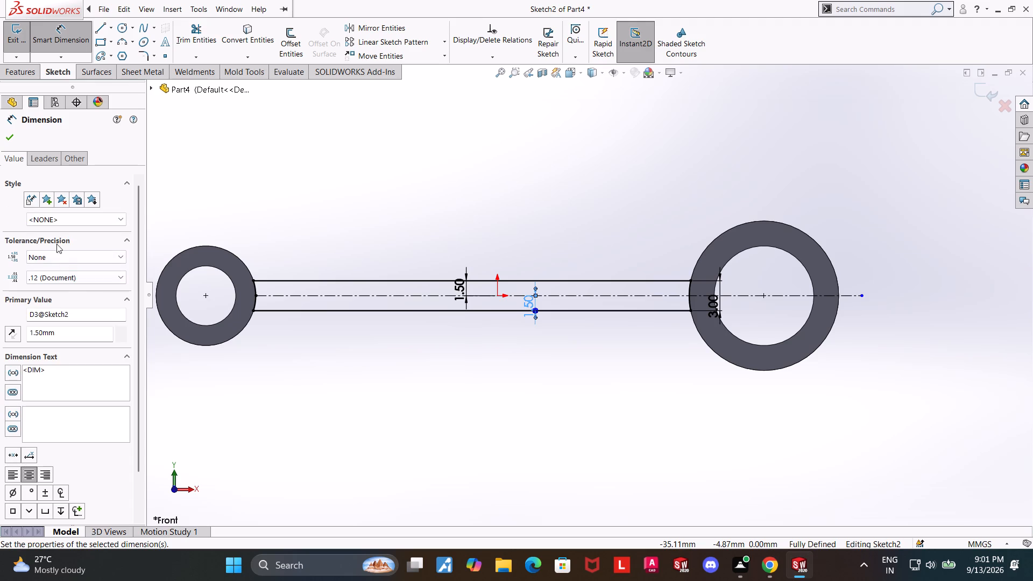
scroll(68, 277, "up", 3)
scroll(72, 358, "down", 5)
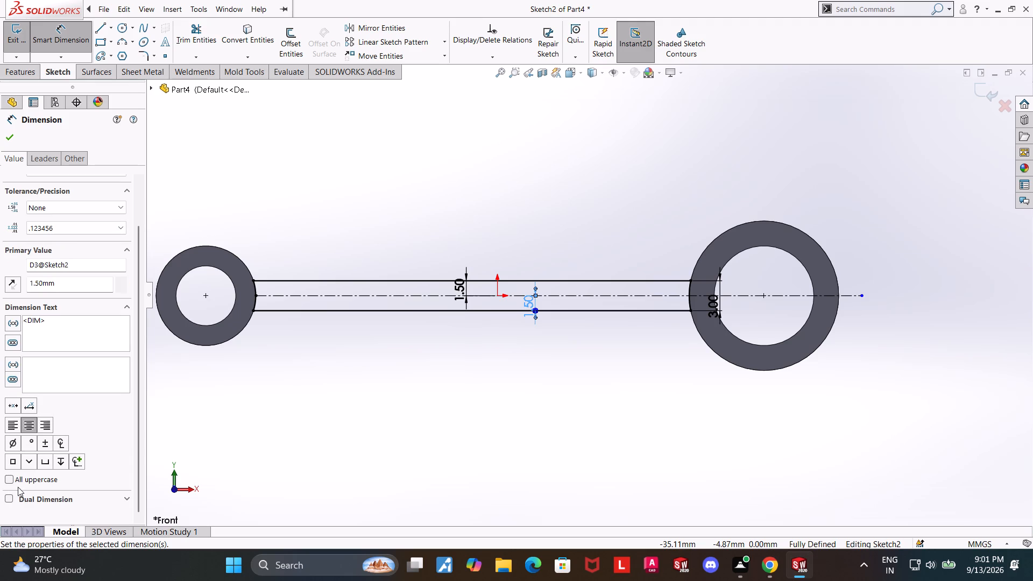
Turn on dual dimension display for the lower 1.5 mm shank dimension, with its precision set to .1234, and accept its properties.
left_click(29, 497)
scroll(98, 364, "up", 5)
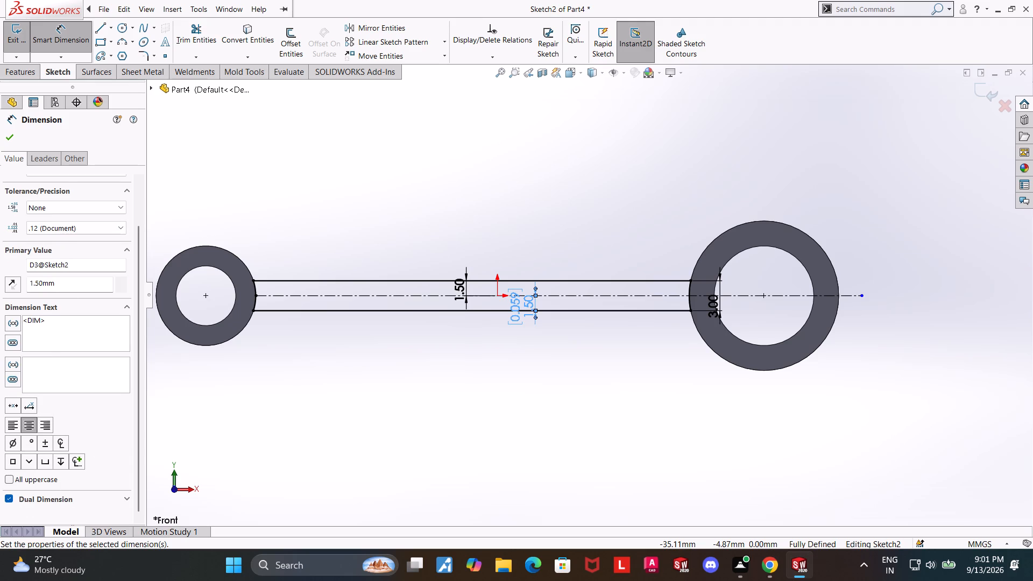
scroll(73, 281, "up", 6)
left_click(44, 157)
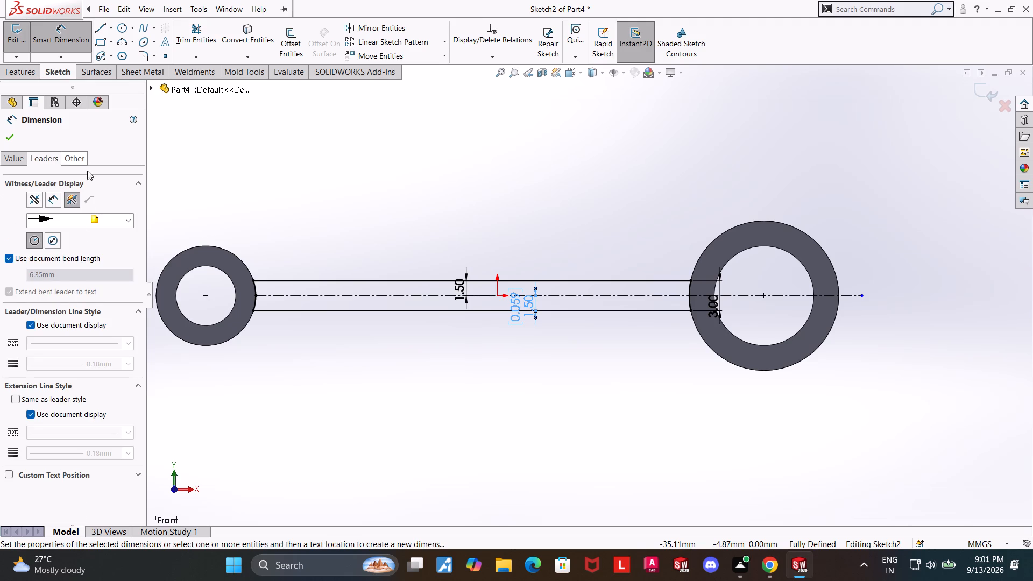
scroll(62, 319, "down", 5)
left_click(83, 165)
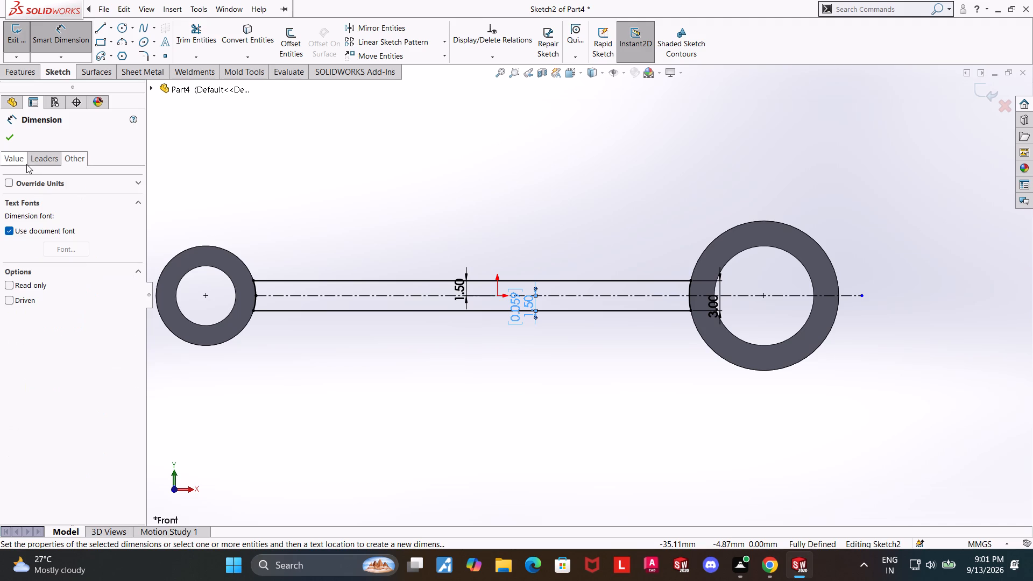
left_click(13, 162)
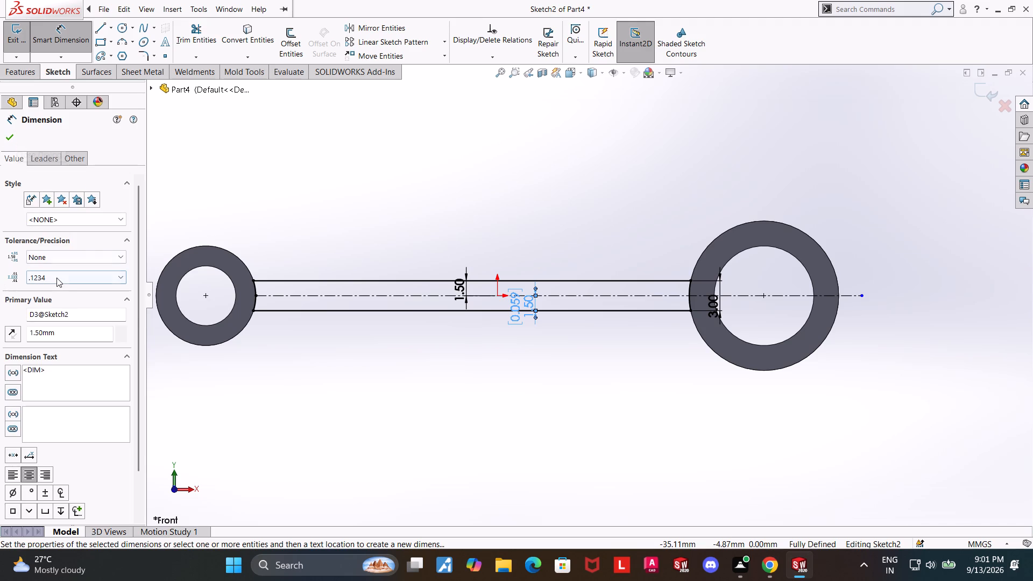
scroll(74, 308, "down", 4)
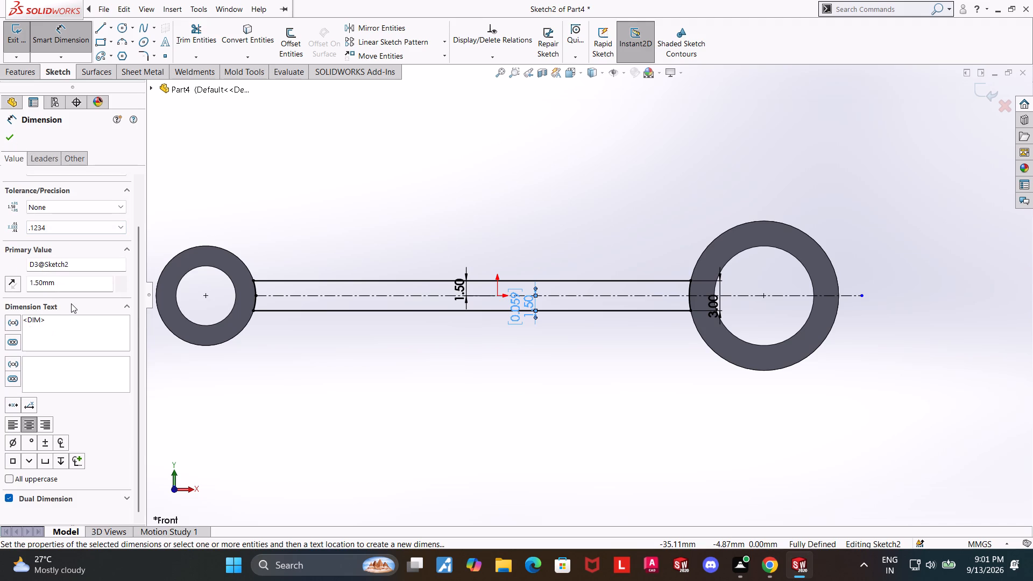
key("Escape")
left_click(12, 143)
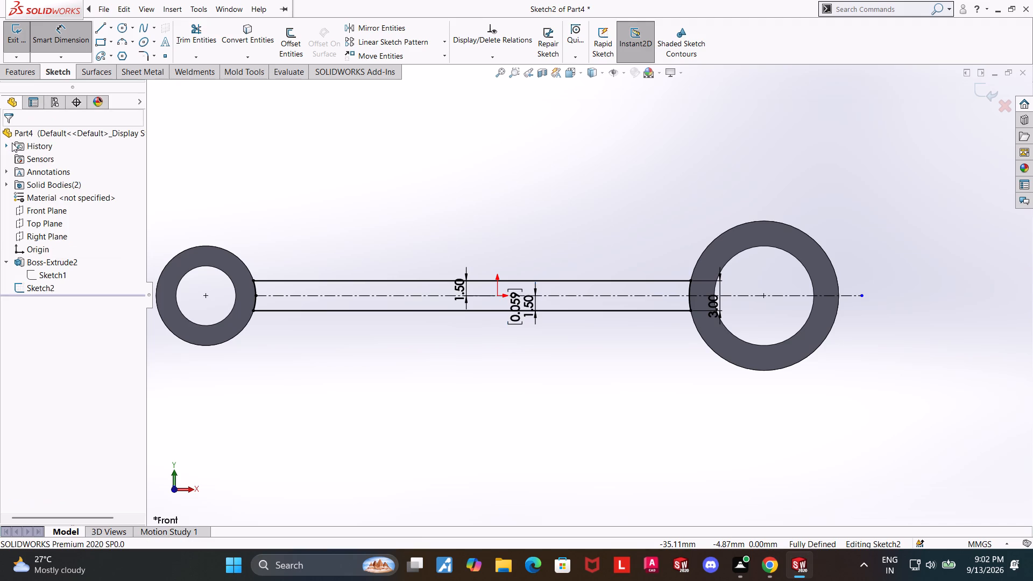
Finish the Smart Dimension command and exit the shank sketch.
scroll(650, 263, "up", 2)
left_click(674, 395)
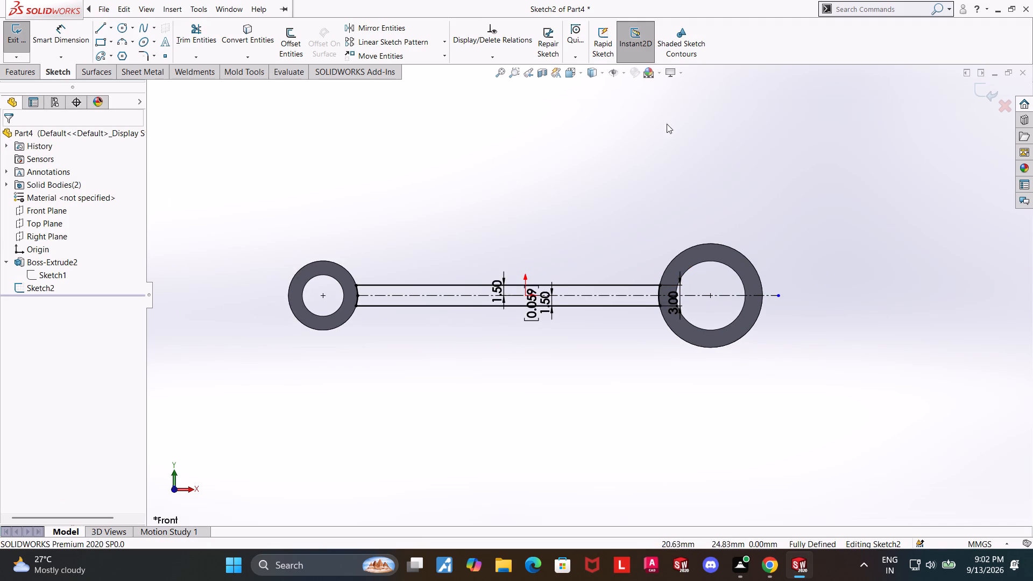
middle_click_drag(667, 125, 604, 147)
left_click(983, 95)
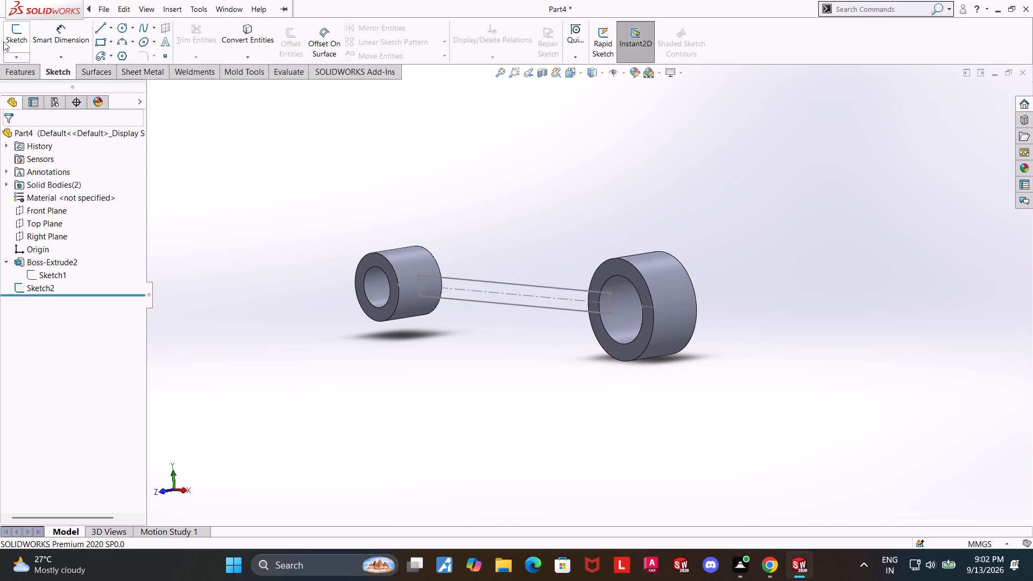
Start an Extruded Boss/Base feature for the shank between the two rings.
left_click(24, 63)
left_click(26, 70)
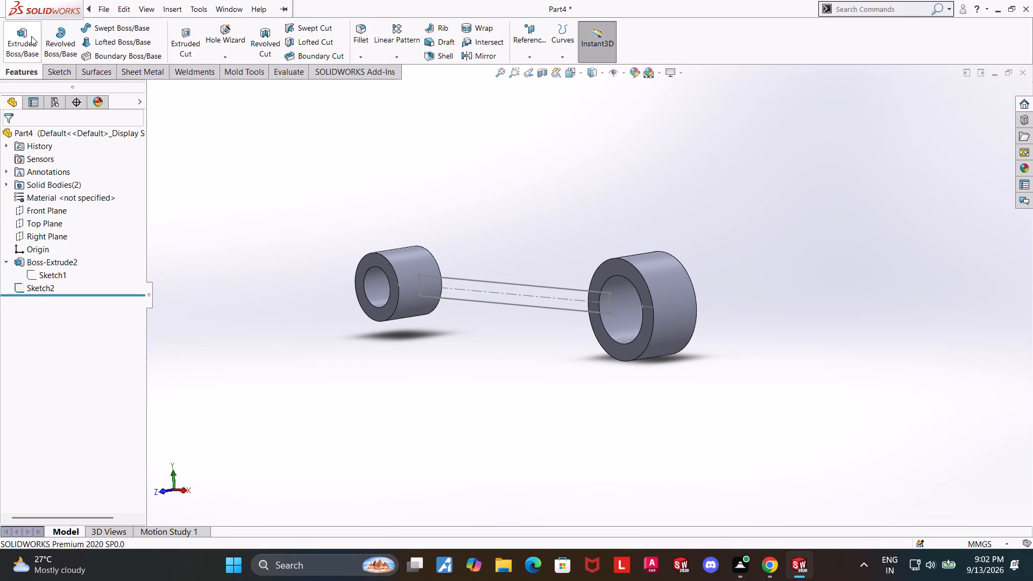
left_click(31, 35)
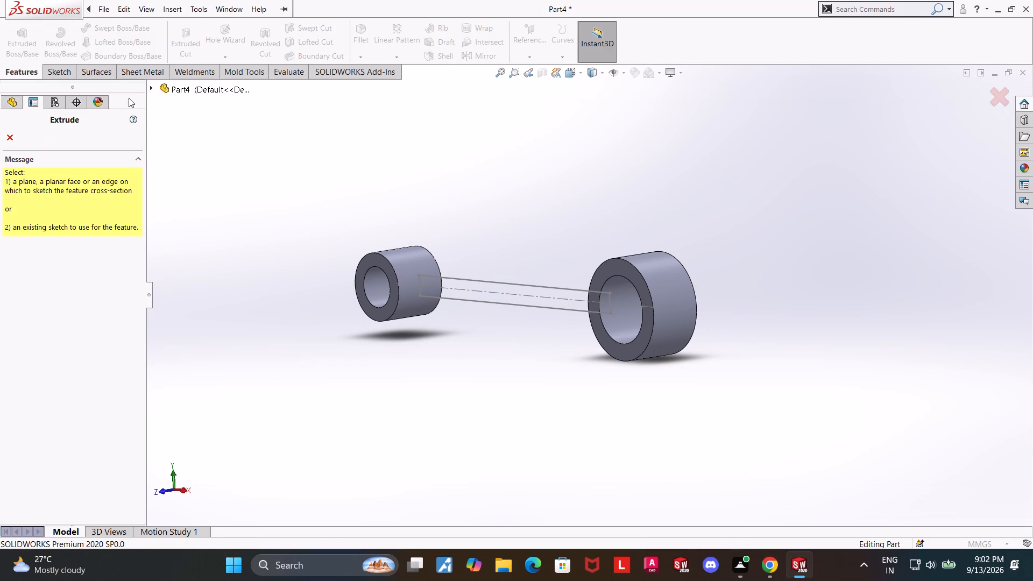
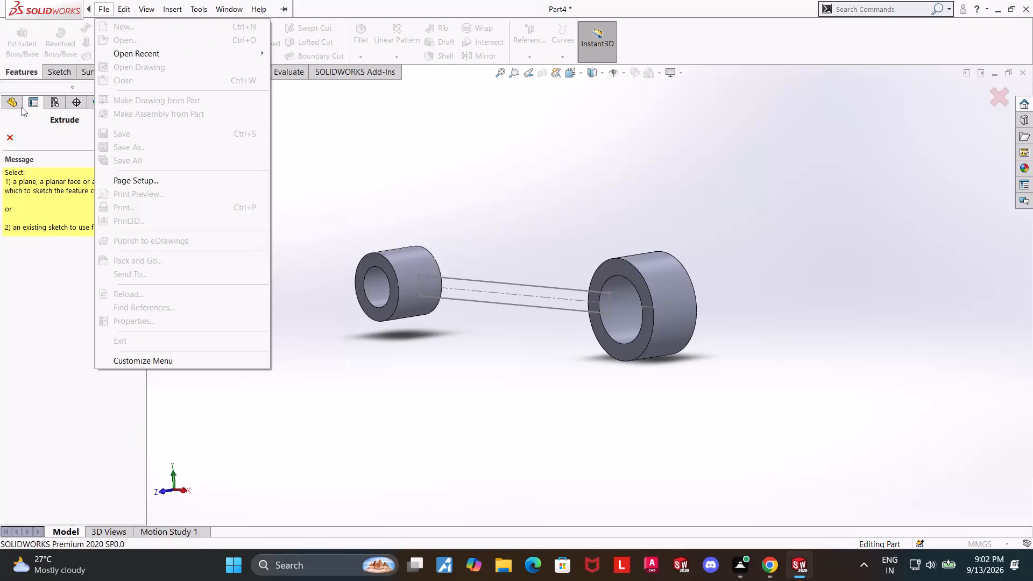
Extrude the shank sketch between the two rings with a Mid Plane end condition and a depth of 4 mm.
left_click(441, 95)
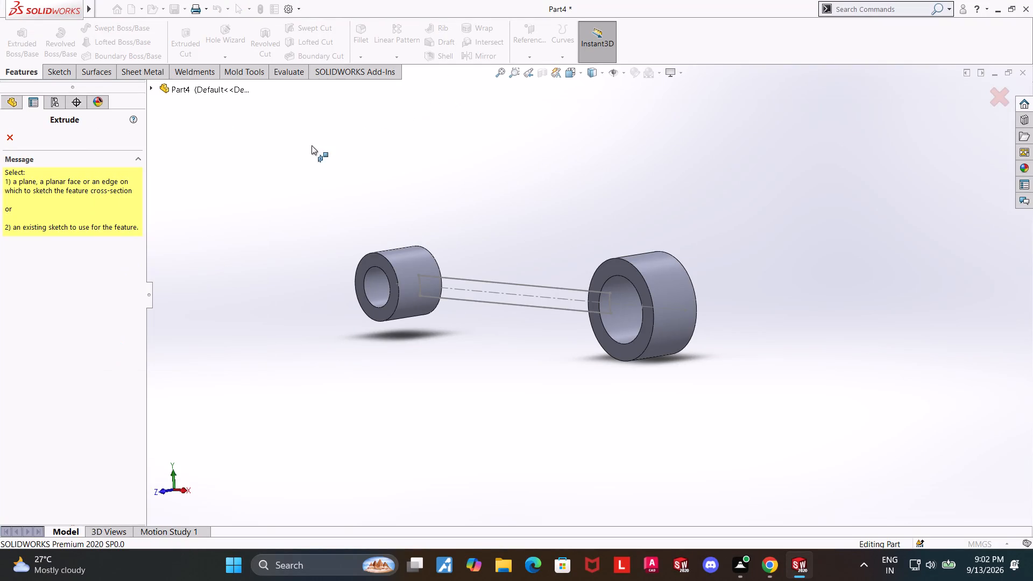
left_click(151, 91)
left_click(193, 228)
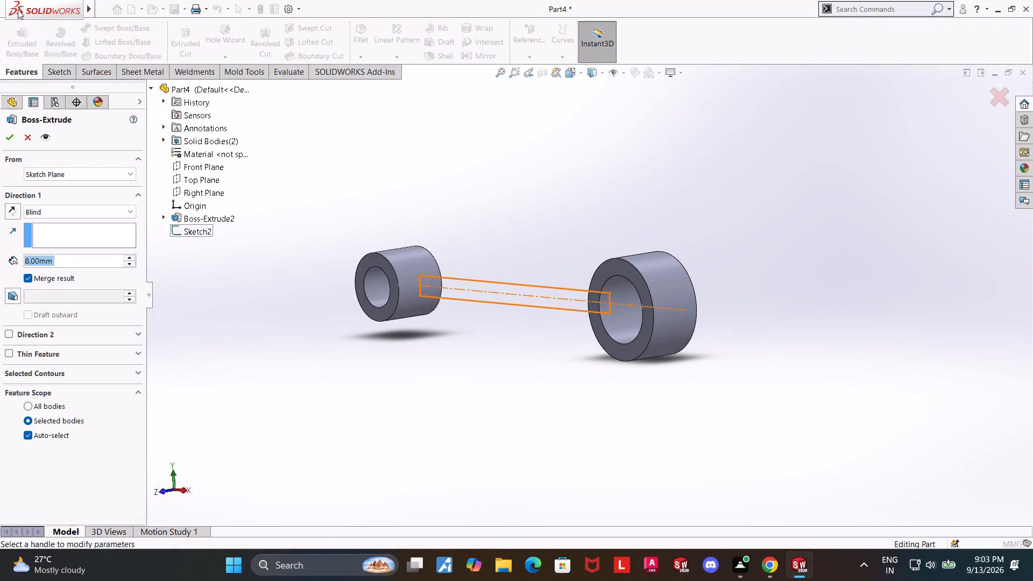
left_click(50, 209)
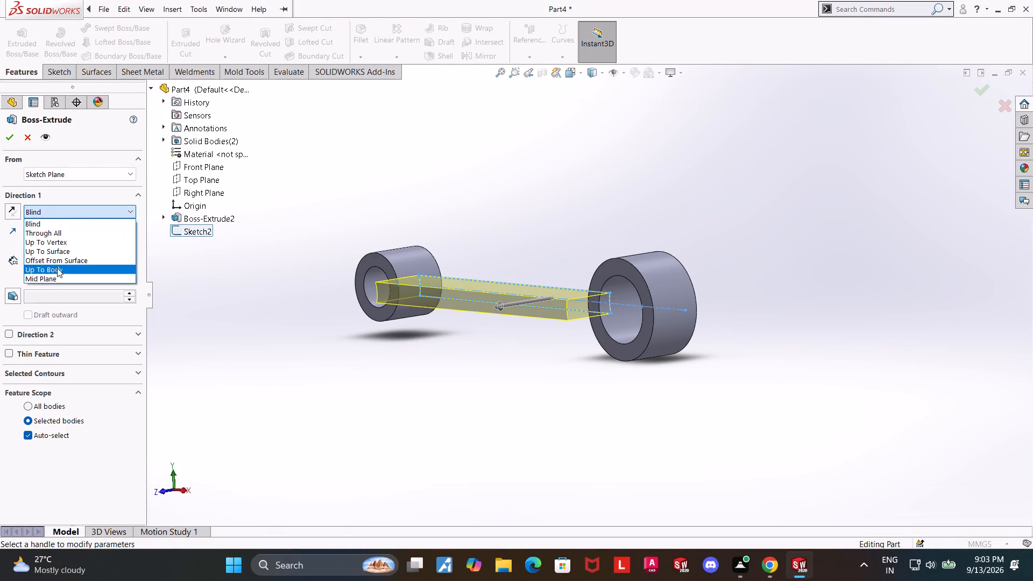
left_click(59, 277)
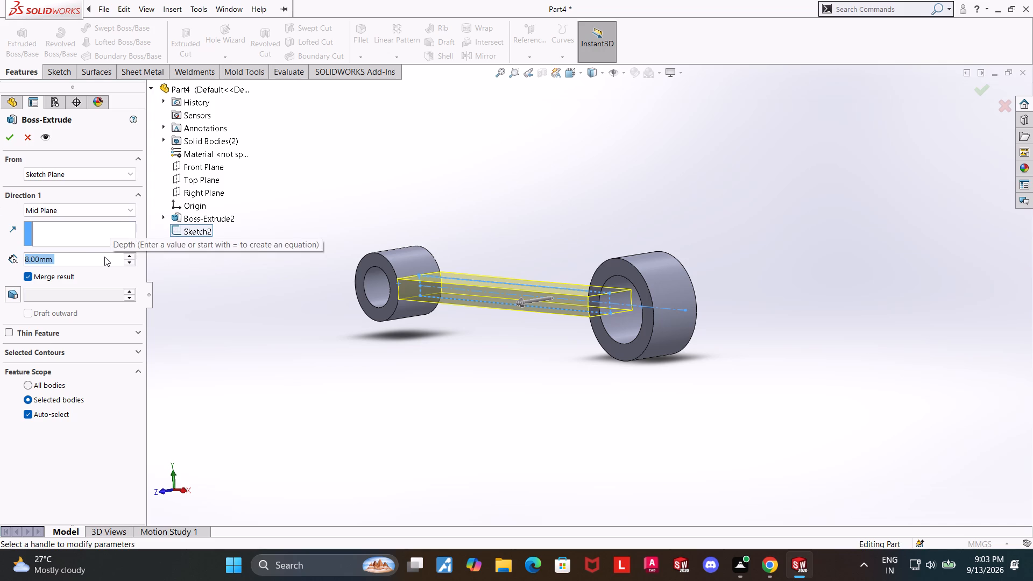
key("4")
key("Return")
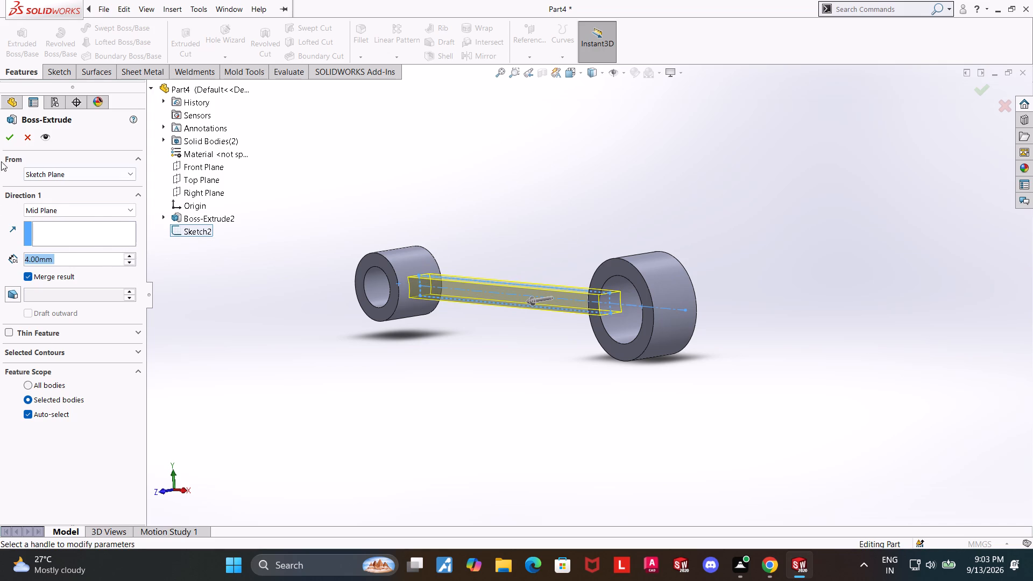
left_click(9, 141)
left_click(514, 135)
Fillet the four edges where the shank's upper and lower faces meet the two rings, with a 2 mm radius.
middle_click_drag(520, 154, 553, 208)
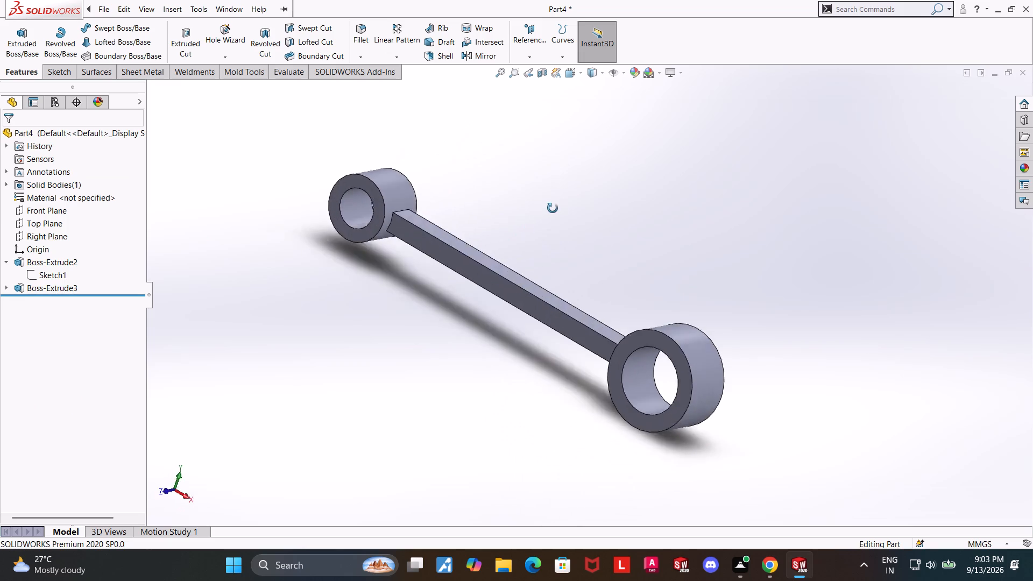
middle_click_drag(553, 208, 567, 191)
scroll(419, 193, "down", 2)
left_click(362, 27)
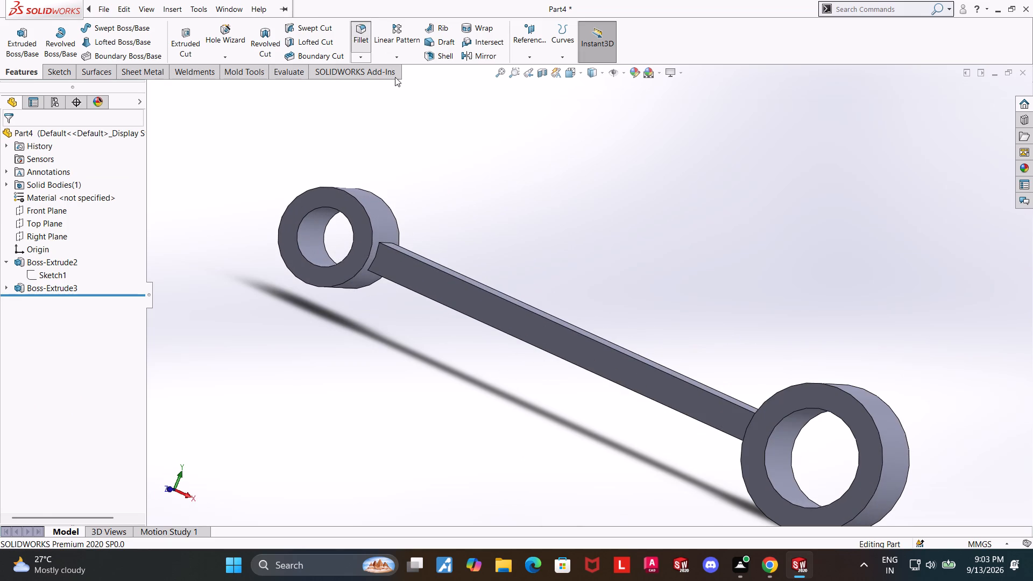
middle_click_drag(485, 183, 472, 251)
left_click(405, 207)
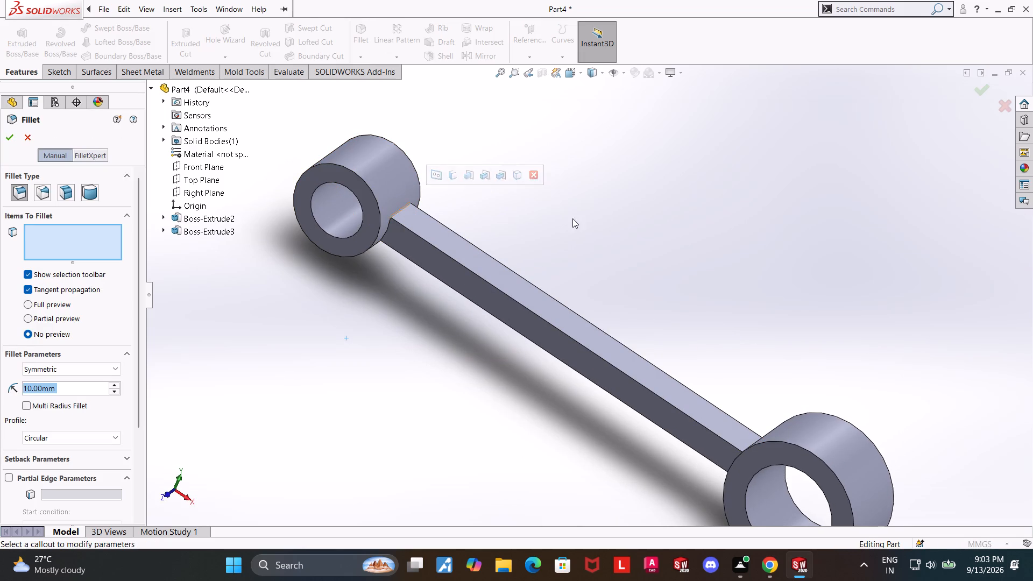
middle_click_drag(572, 218, 647, 109)
middle_click_drag(367, 327, 335, 166)
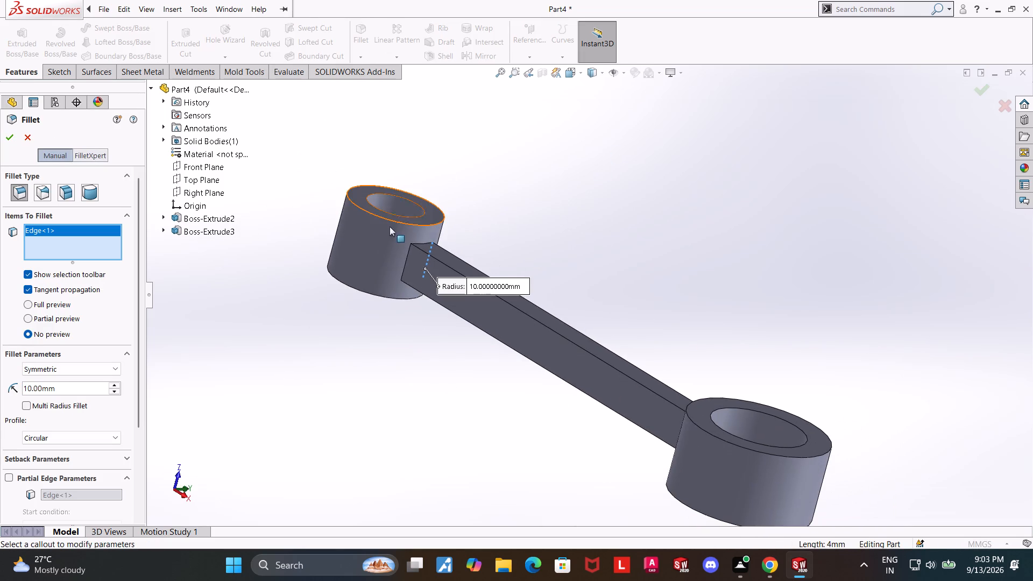
left_click(405, 260)
middle_click_drag(703, 214, 702, 465)
right_click_drag(707, 266, 708, 296)
scroll(702, 447, "down", 1)
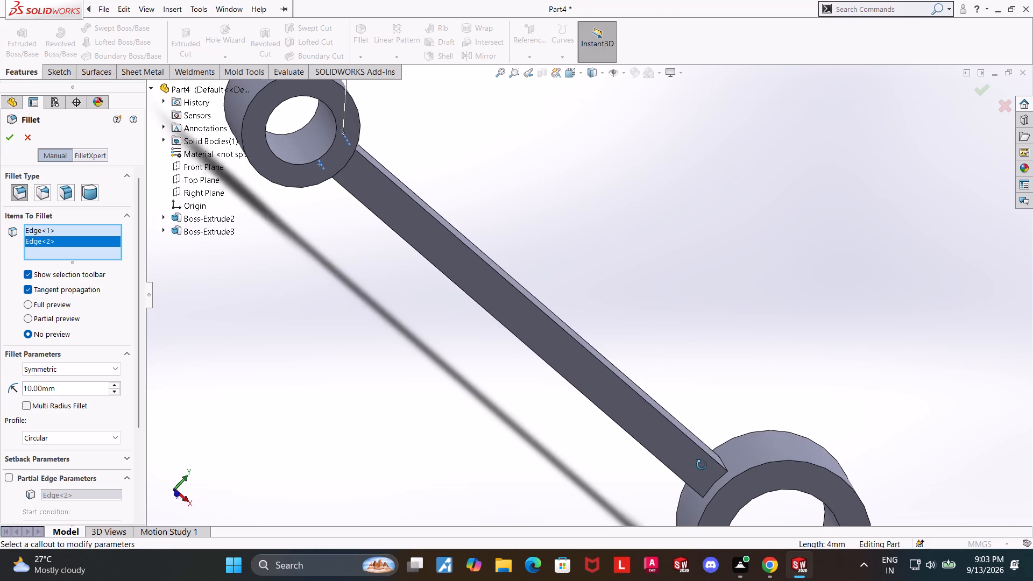
middle_click_drag(702, 465, 702, 467)
left_click(723, 459)
middle_click_drag(532, 491, 550, 436)
scroll(551, 436, "up", 3)
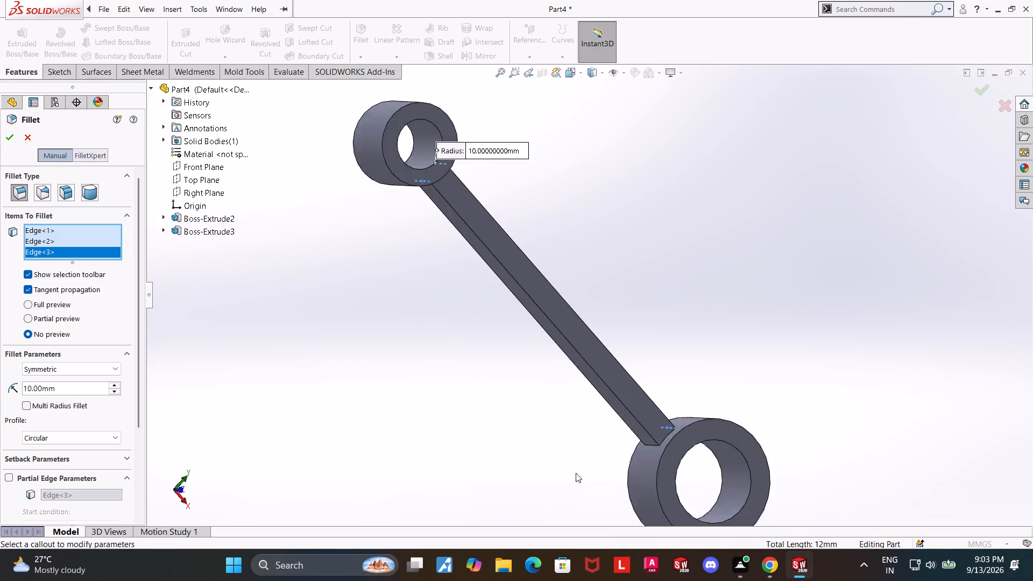
scroll(576, 473, "up", 1)
scroll(647, 403, "down", 6)
left_click(569, 346)
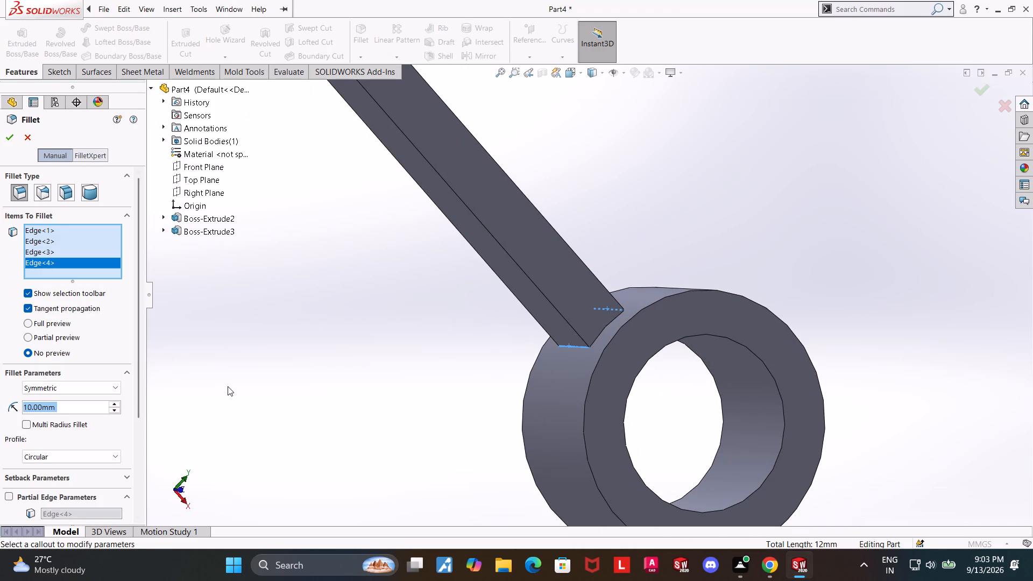
key("2")
key("Return")
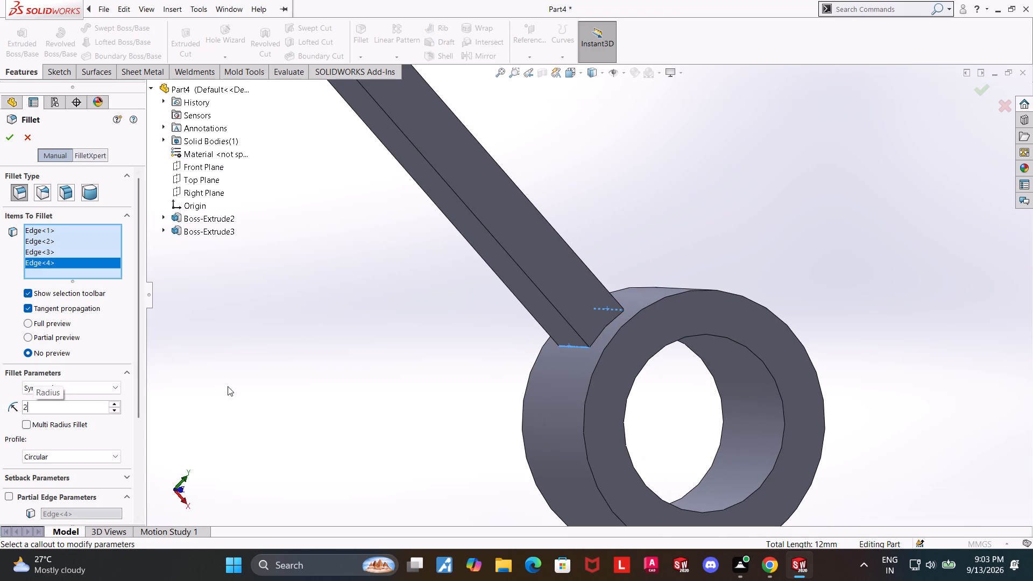
left_click(6, 134)
left_click(365, 344)
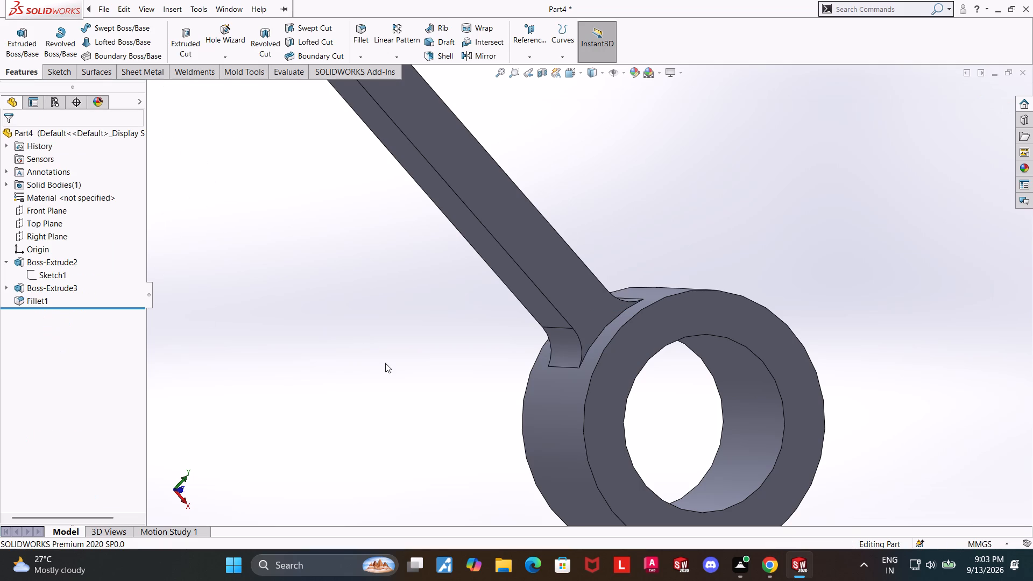
Examine the filleted connecting rod from several angles, including the joints between the shank and both rings.
middle_click_drag(385, 363, 370, 349)
scroll(369, 348, "up", 6)
middle_click_drag(374, 264, 345, 341)
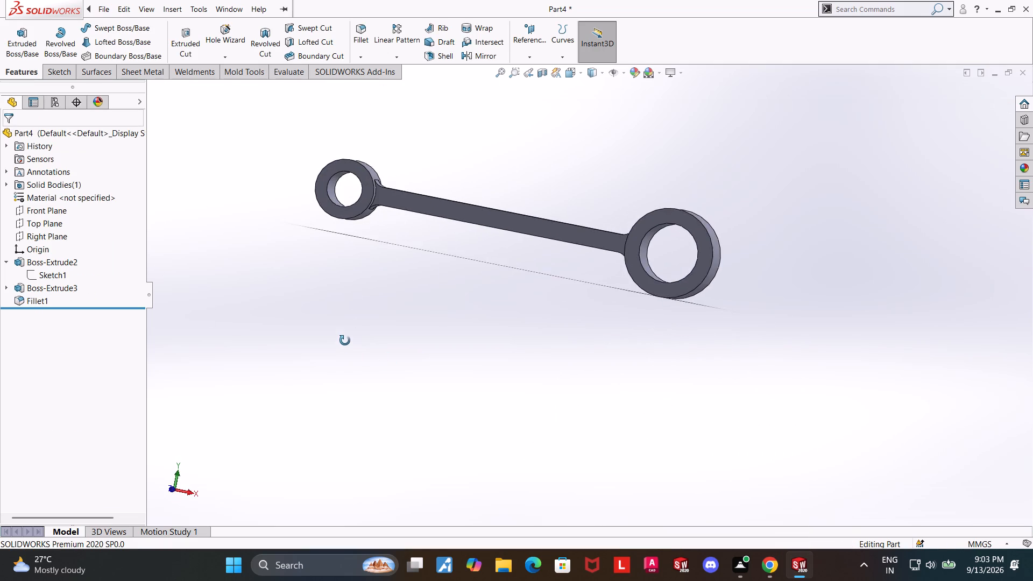
middle_click_drag(345, 341, 363, 323)
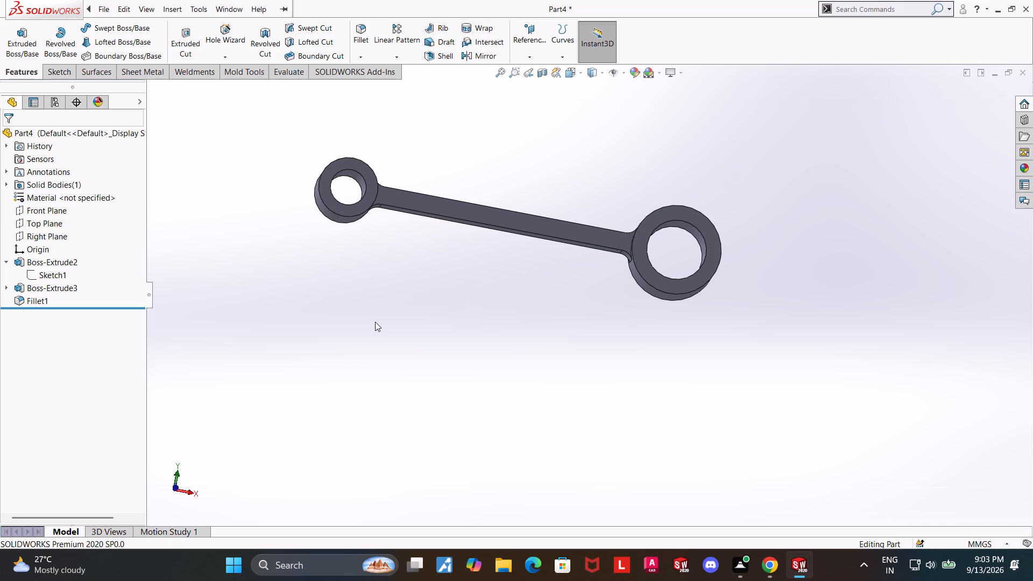
middle_click(379, 321)
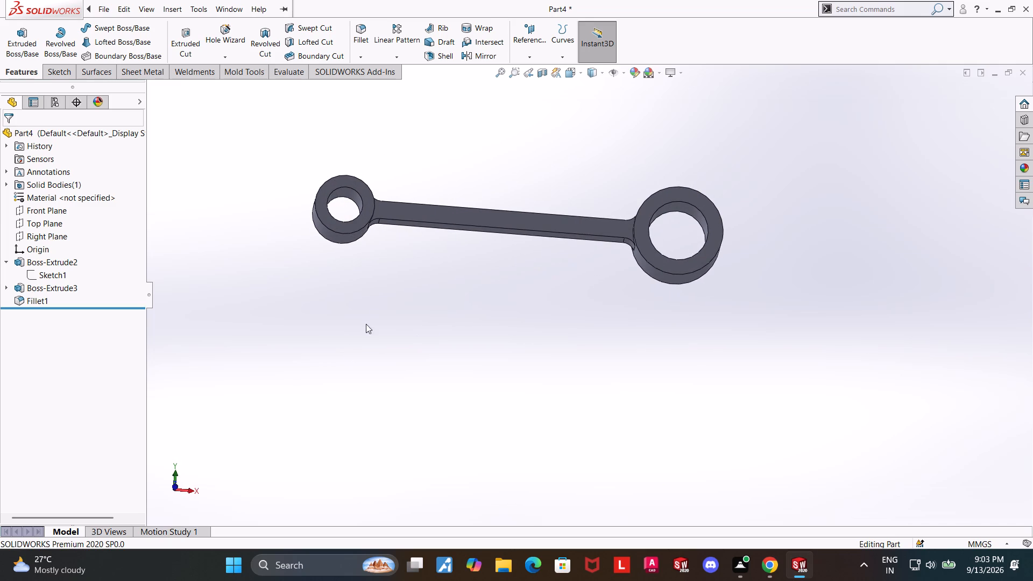
middle_click_drag(371, 319, 409, 356)
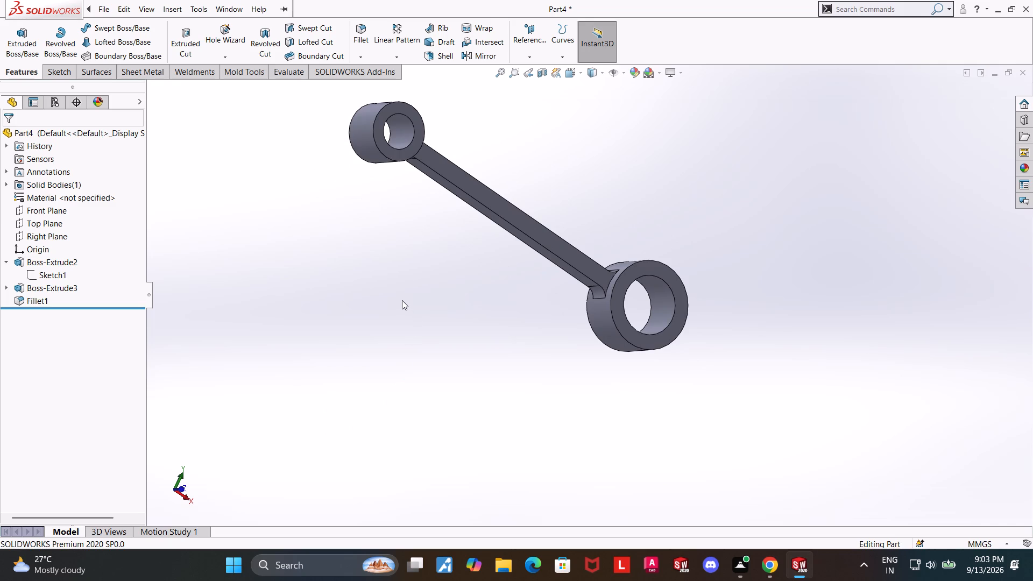
middle_click_drag(525, 259, 528, 259)
middle_click_drag(528, 259, 484, 309)
middle_click_drag(482, 320, 480, 341)
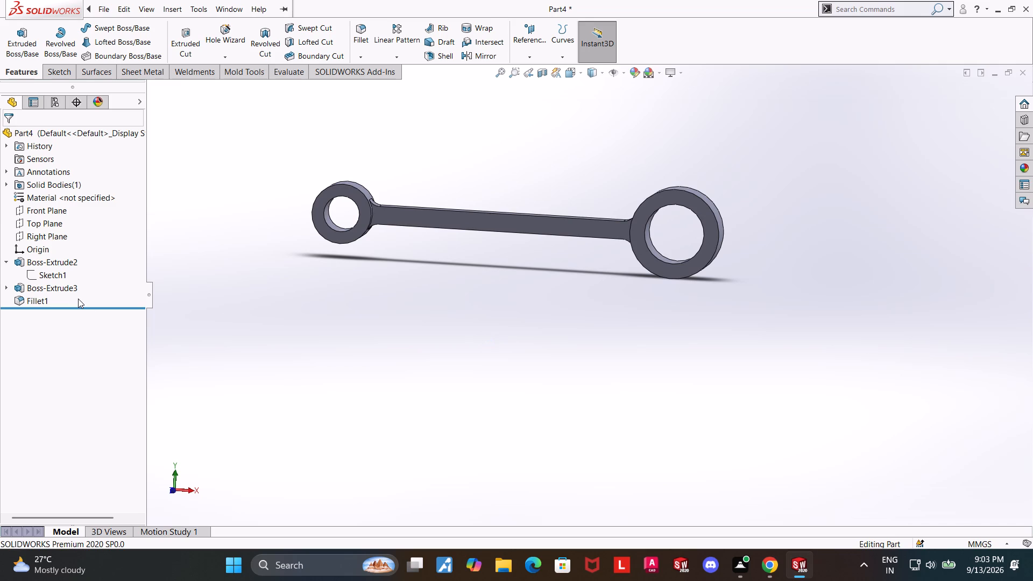
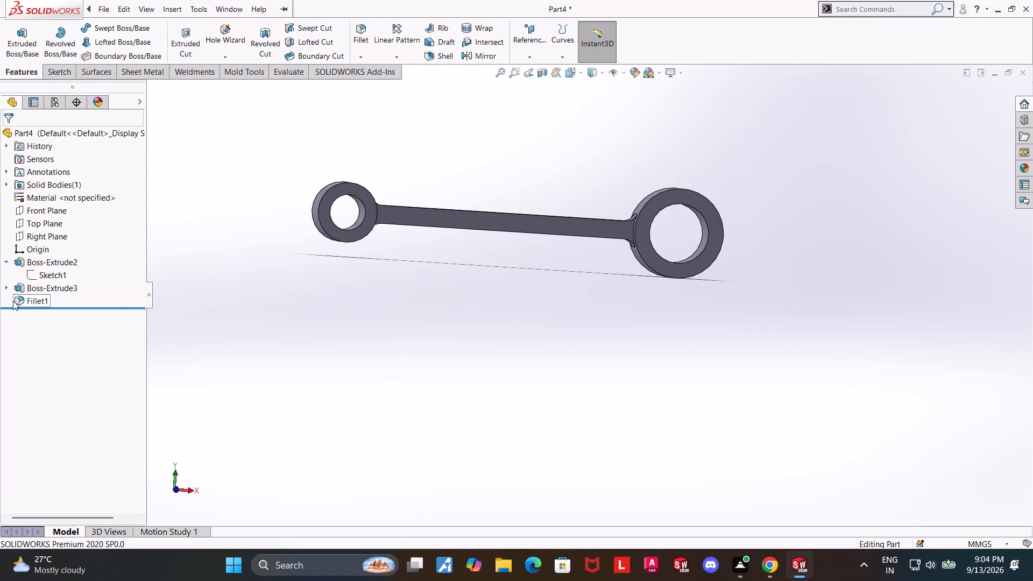
Open the shank extrusion's sketch for editing and view it normal to its sketch plane.
left_click(5, 290)
left_click(39, 300)
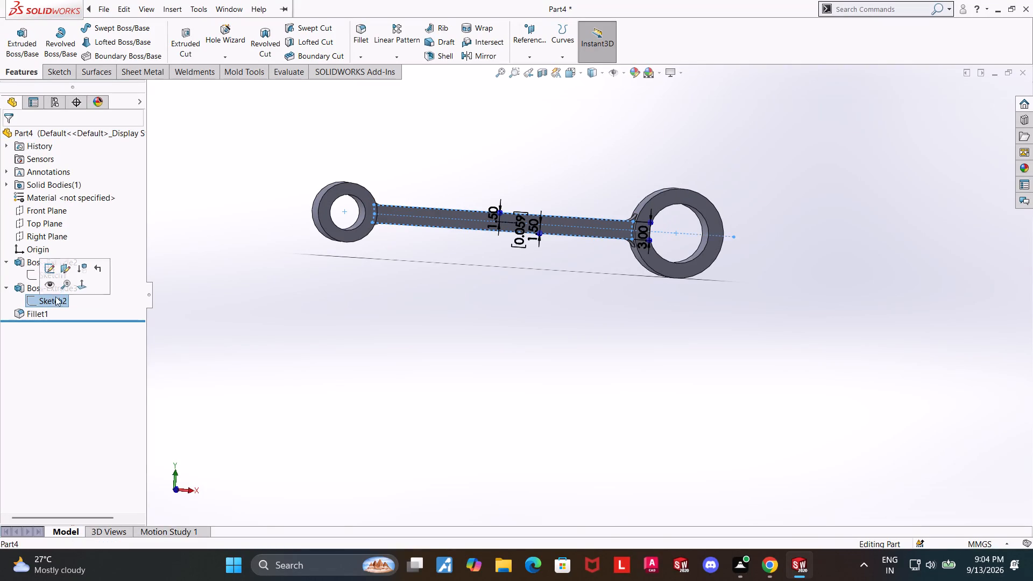
left_click(51, 271)
left_click(46, 297)
left_click(72, 281)
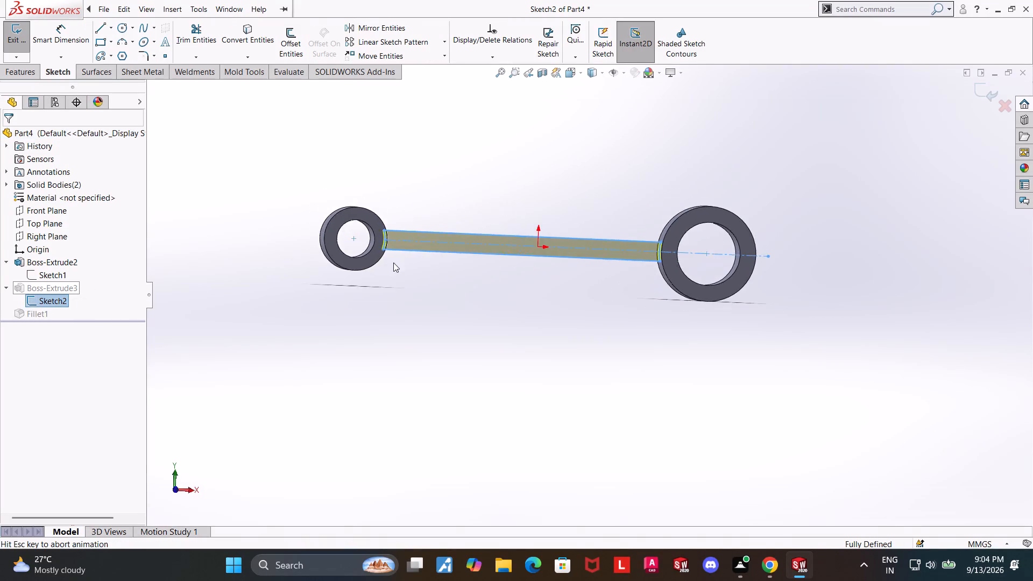
scroll(670, 309, "down", 2)
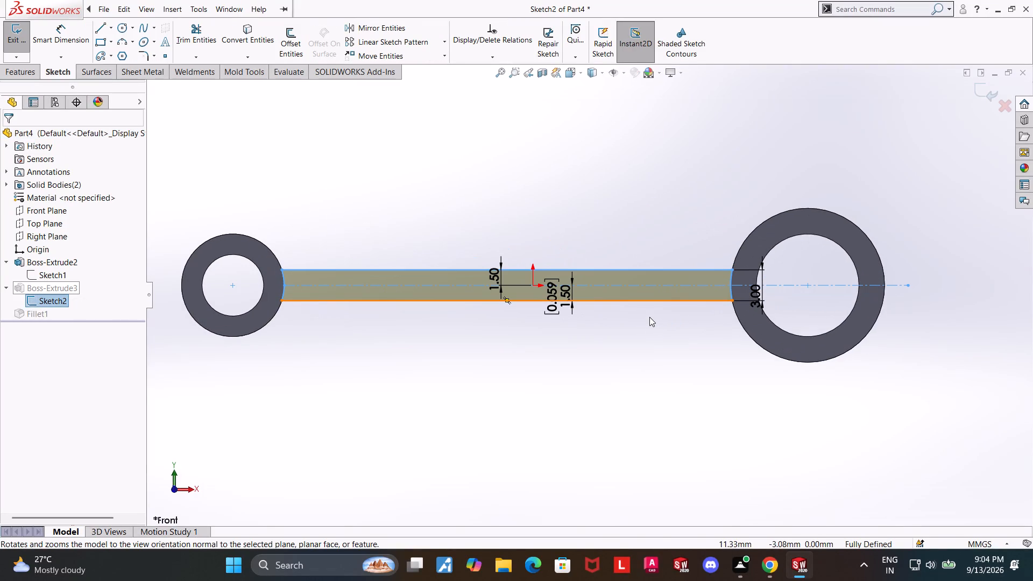
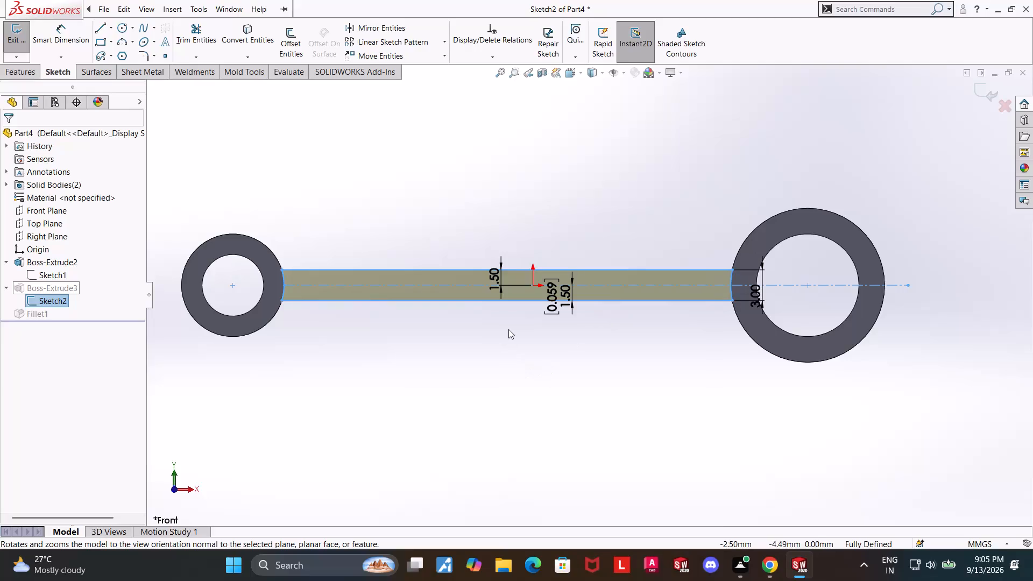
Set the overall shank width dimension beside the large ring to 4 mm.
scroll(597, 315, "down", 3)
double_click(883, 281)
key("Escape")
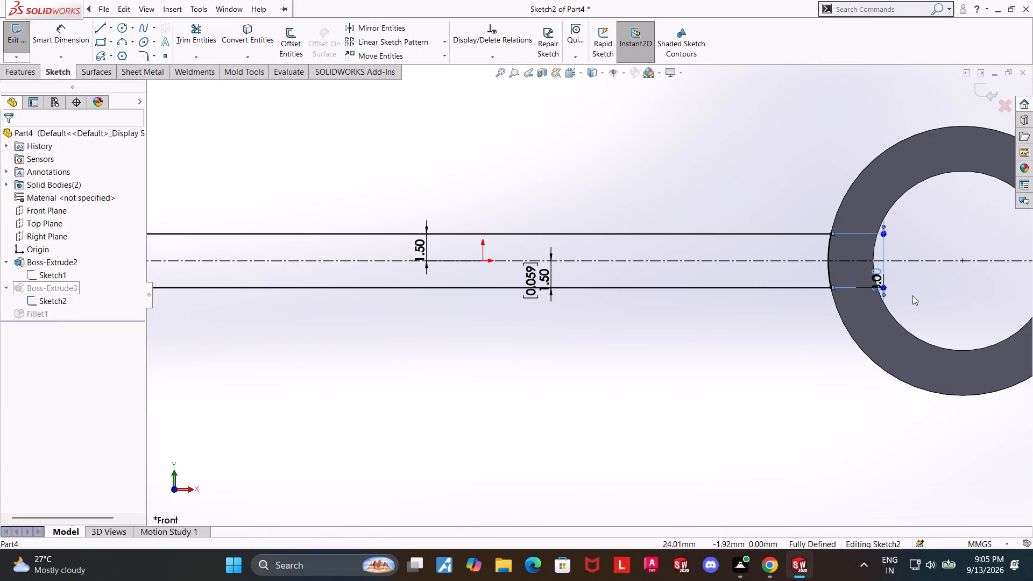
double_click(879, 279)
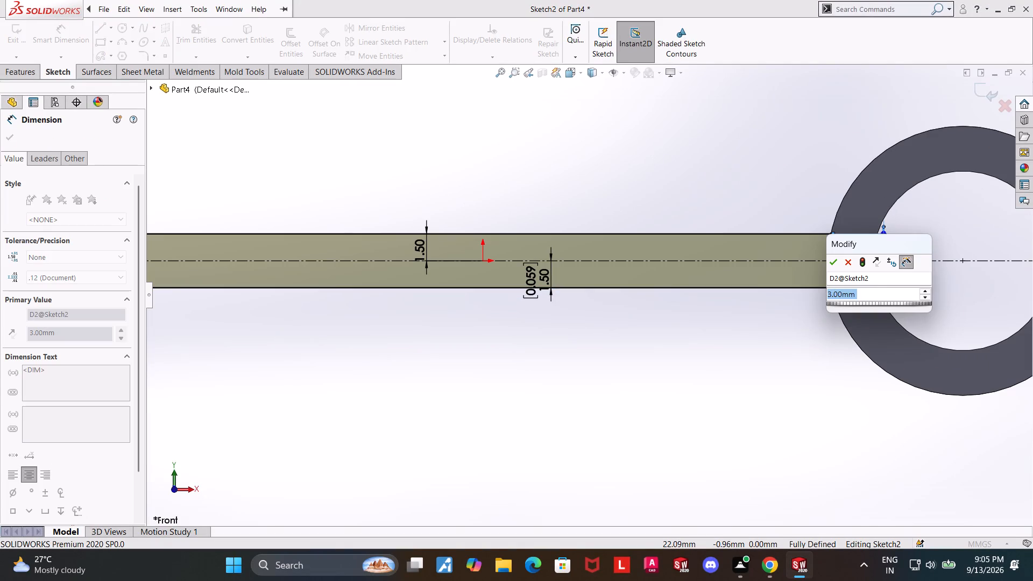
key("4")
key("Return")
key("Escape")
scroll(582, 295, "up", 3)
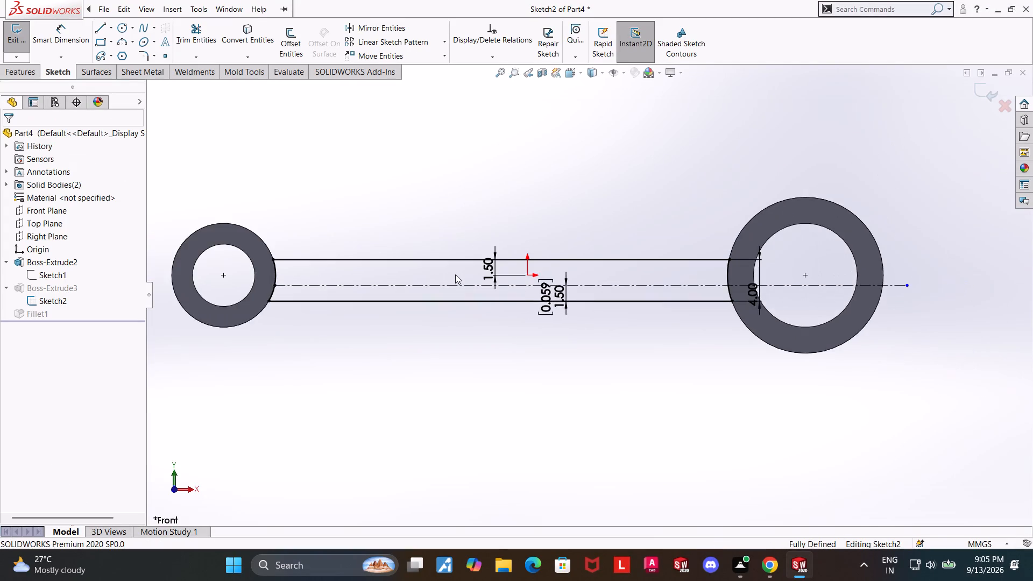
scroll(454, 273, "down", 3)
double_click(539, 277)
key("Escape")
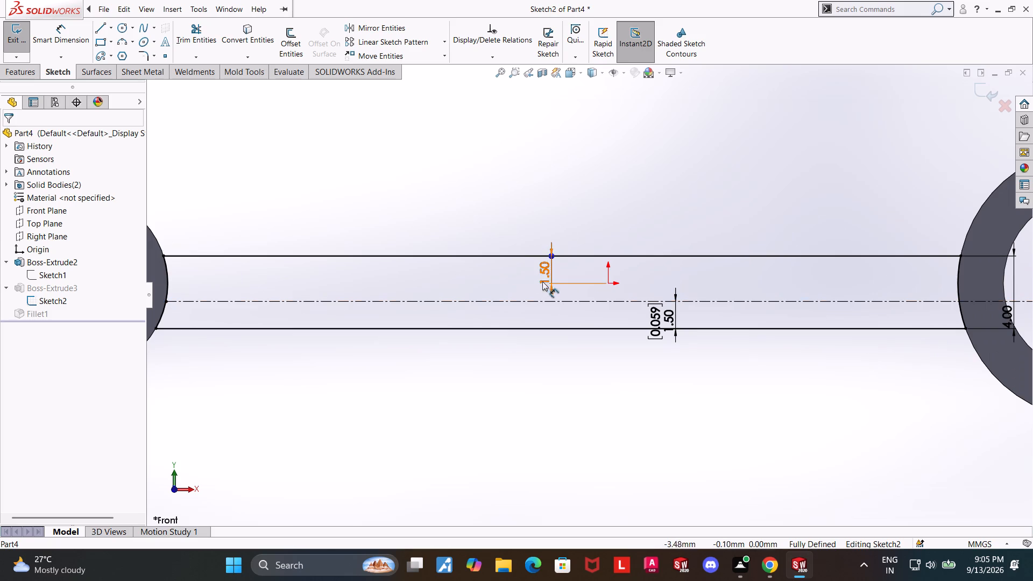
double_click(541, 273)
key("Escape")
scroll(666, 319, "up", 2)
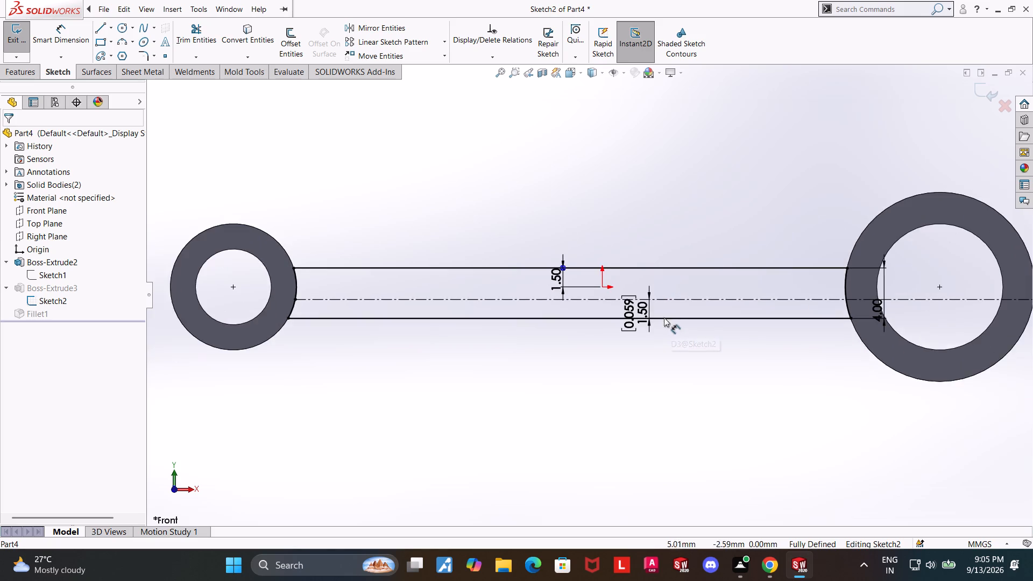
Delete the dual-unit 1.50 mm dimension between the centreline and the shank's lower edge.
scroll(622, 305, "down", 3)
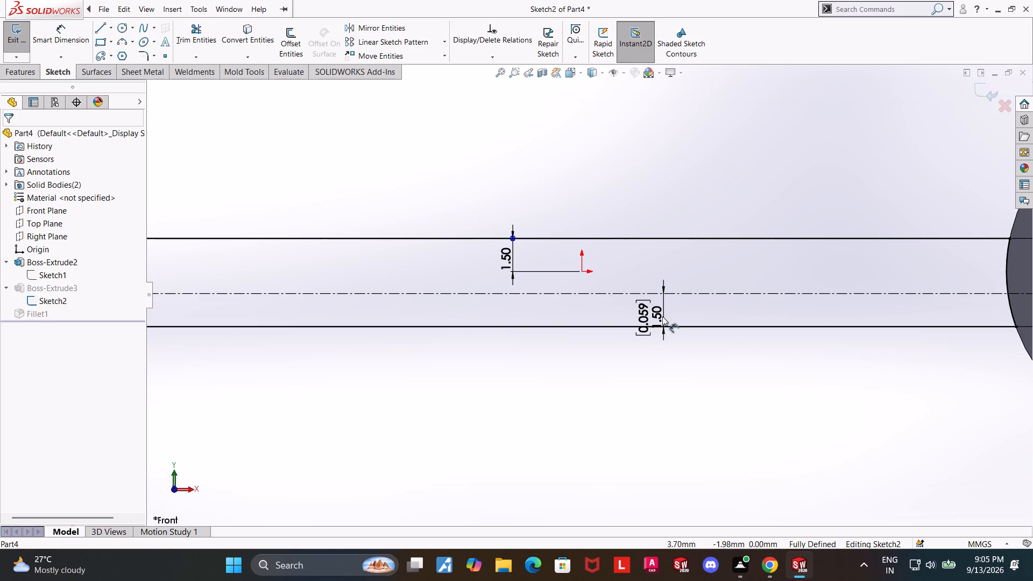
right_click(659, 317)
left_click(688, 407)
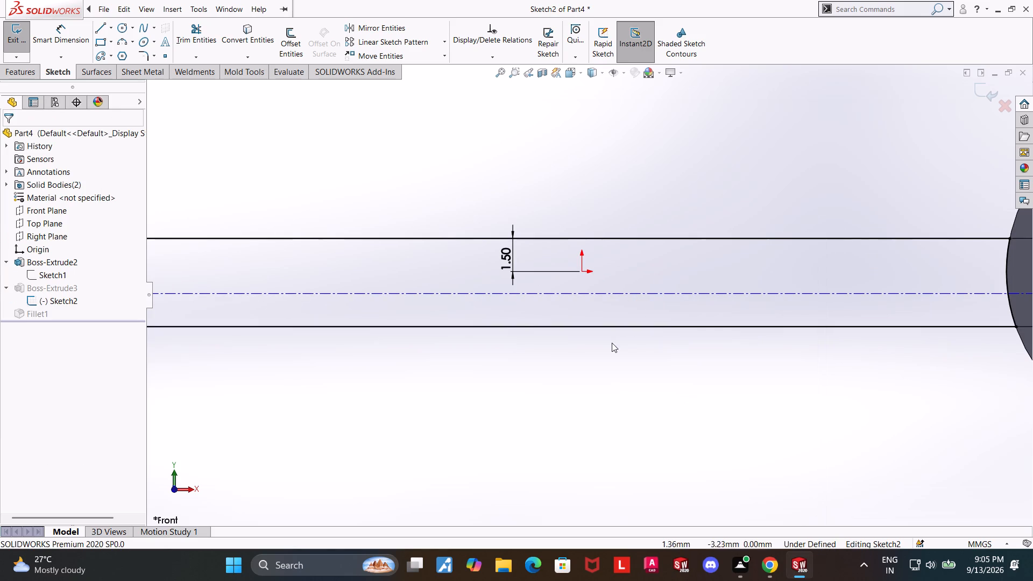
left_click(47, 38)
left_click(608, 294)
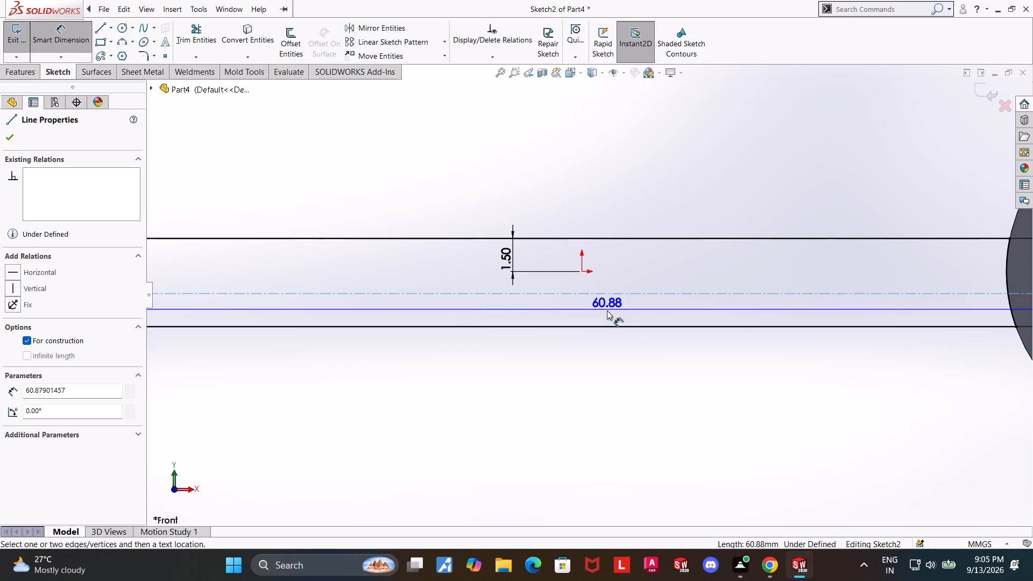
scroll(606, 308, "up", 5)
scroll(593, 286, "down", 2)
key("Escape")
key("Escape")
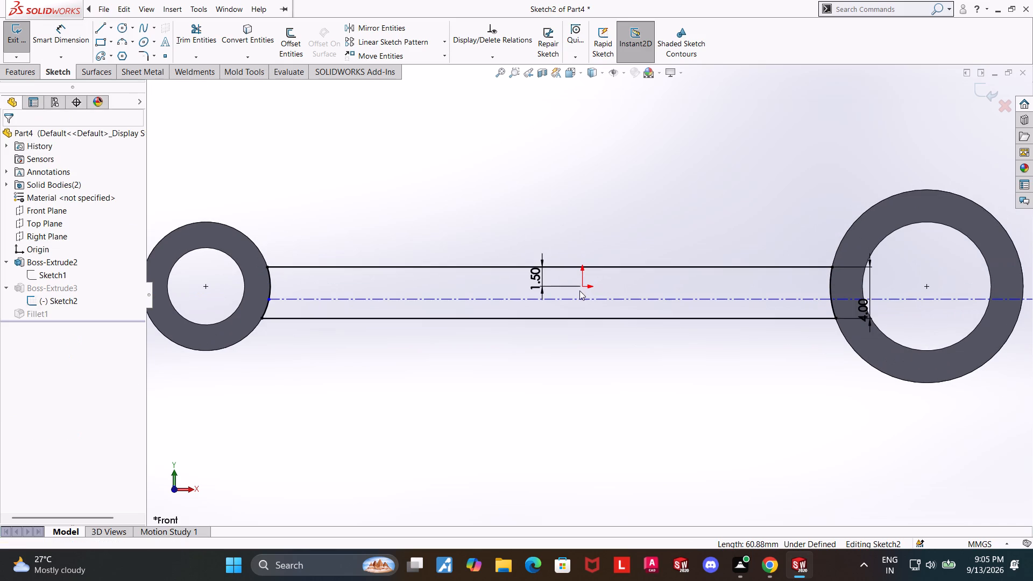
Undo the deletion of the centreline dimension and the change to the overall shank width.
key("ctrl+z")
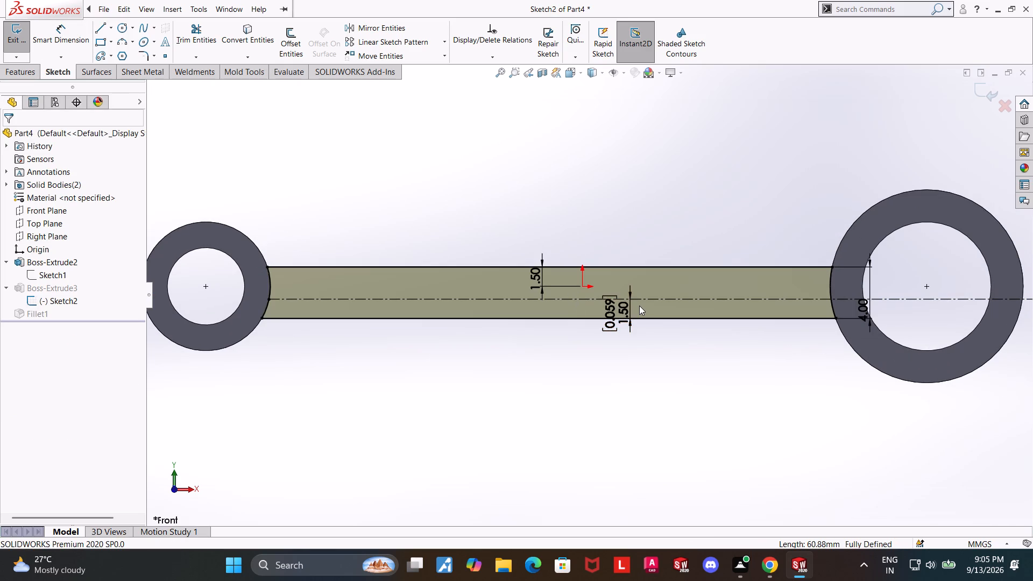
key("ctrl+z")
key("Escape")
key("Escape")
Delete the 1.50 mm dimension between the origin and the shank's upper edge.
scroll(622, 275, "down", 3)
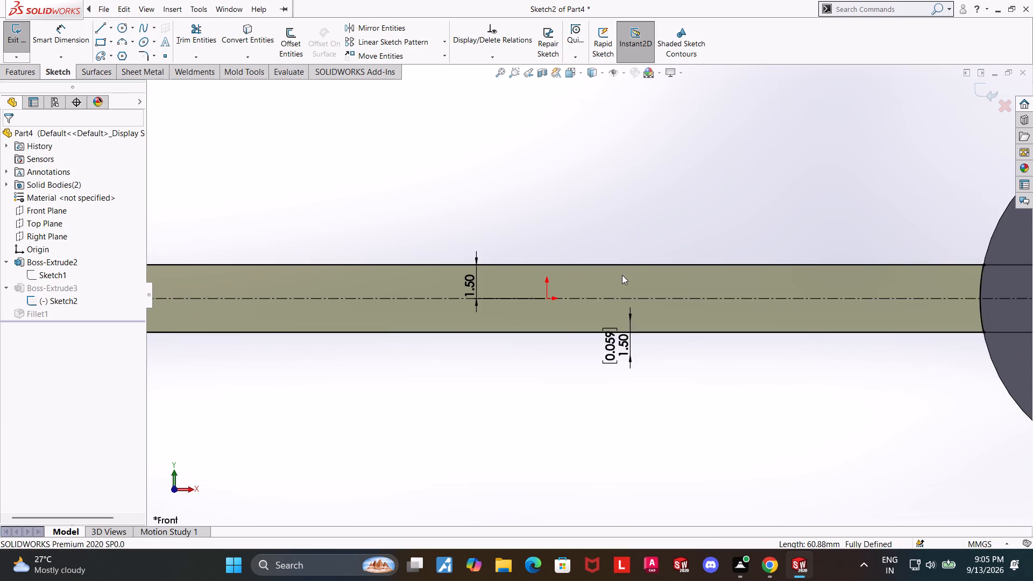
scroll(551, 294, "down", 3)
left_click(550, 300)
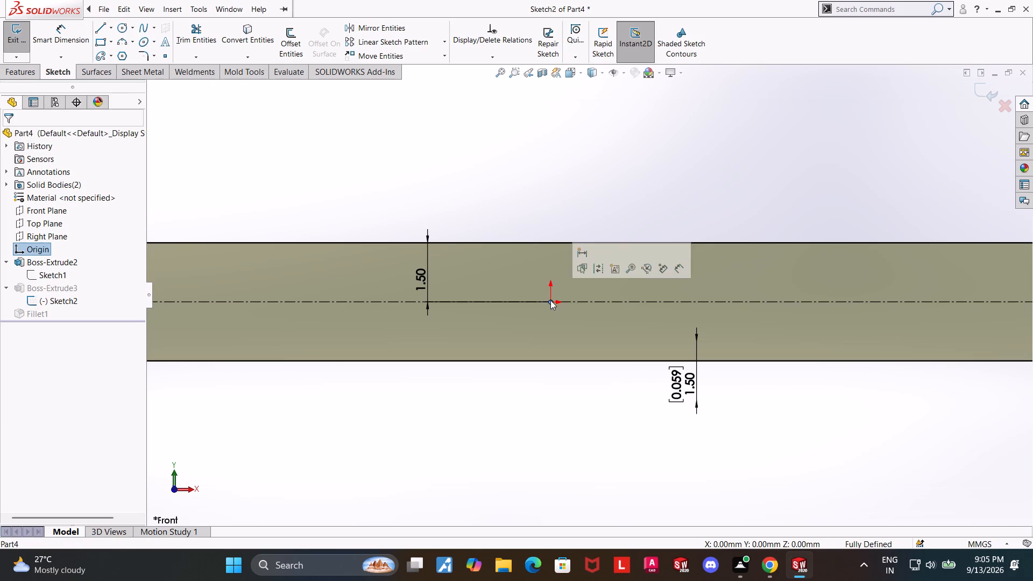
key("Escape")
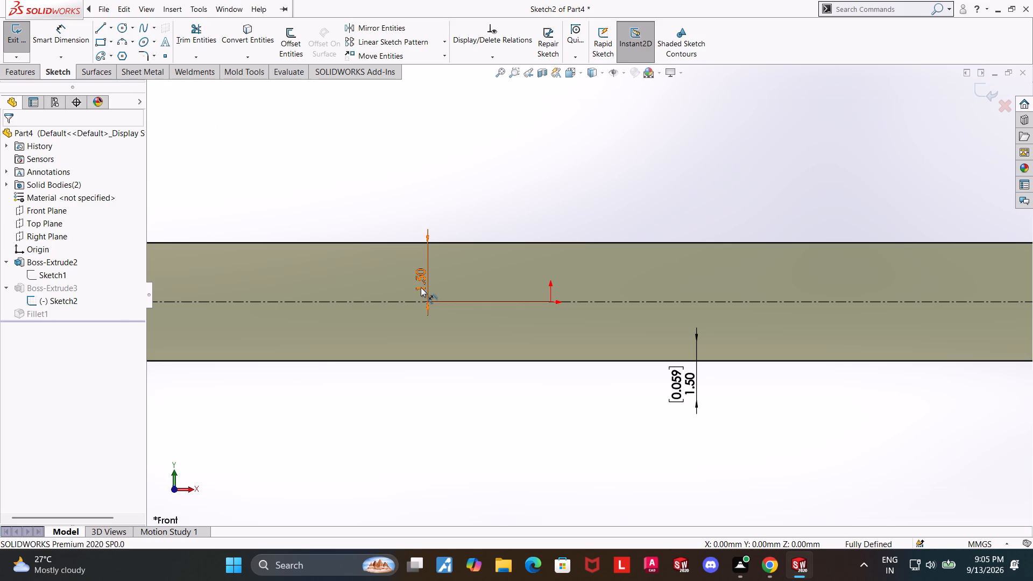
right_click(421, 287)
left_click(462, 419)
Dimension the shank's upper edge from the origin with a value of 2 mm.
left_click(40, 35)
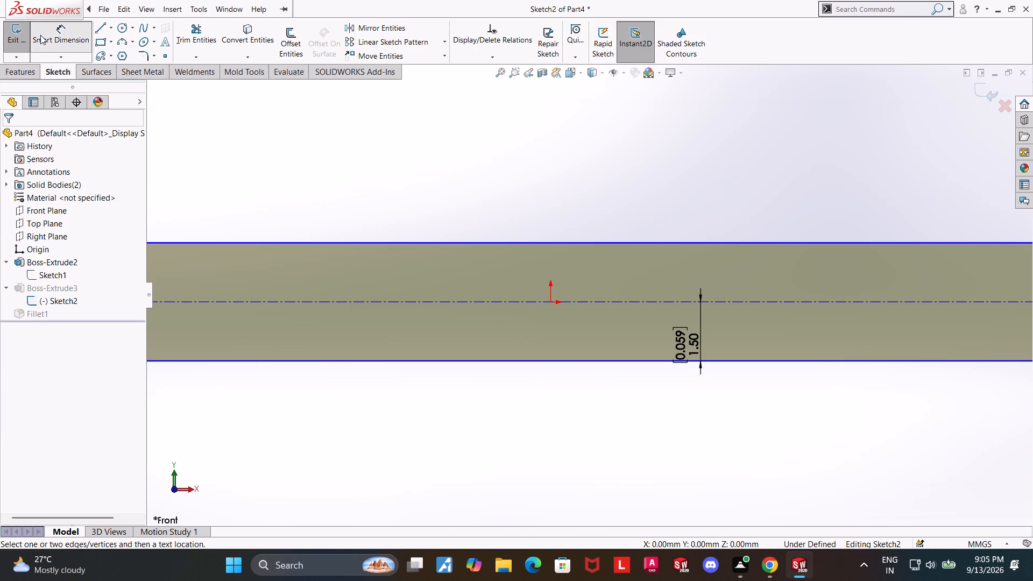
left_click(552, 303)
left_click(566, 244)
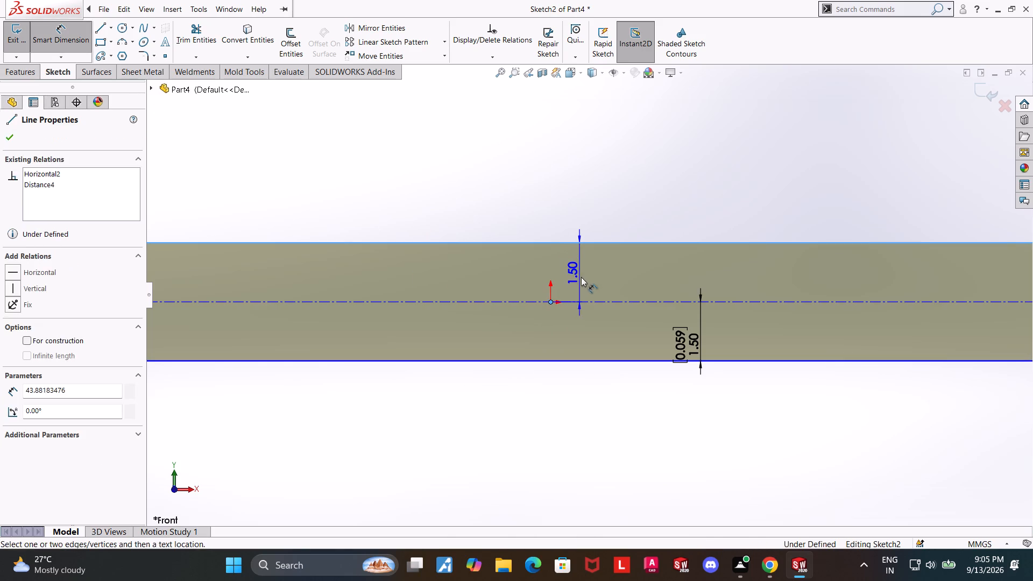
left_click(582, 280)
key("2")
key("Return")
key("Escape")
Set the overall shank width to 4 mm and exit the sketch to rebuild the rod.
scroll(613, 275, "up", 6)
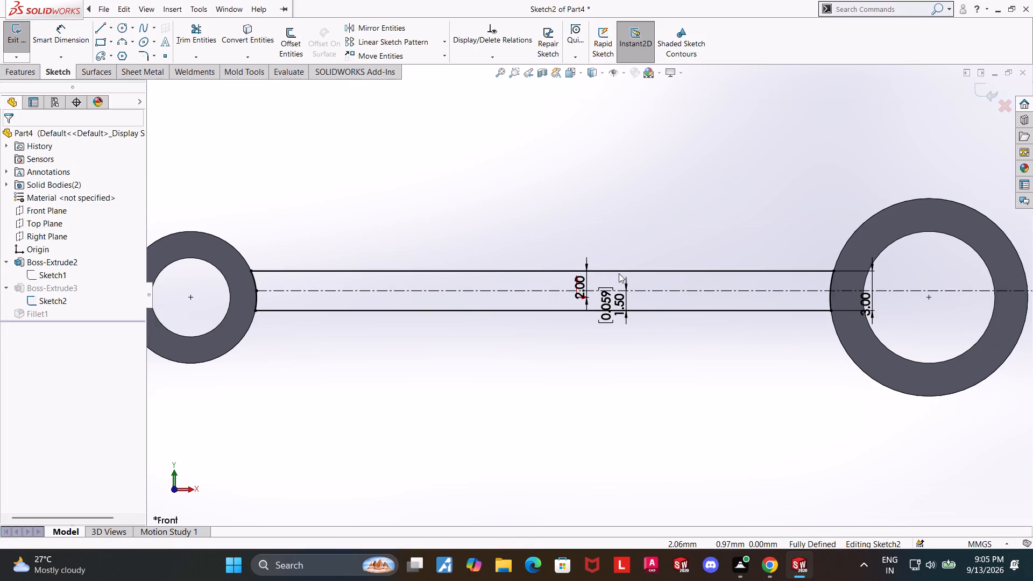
double_click(865, 300)
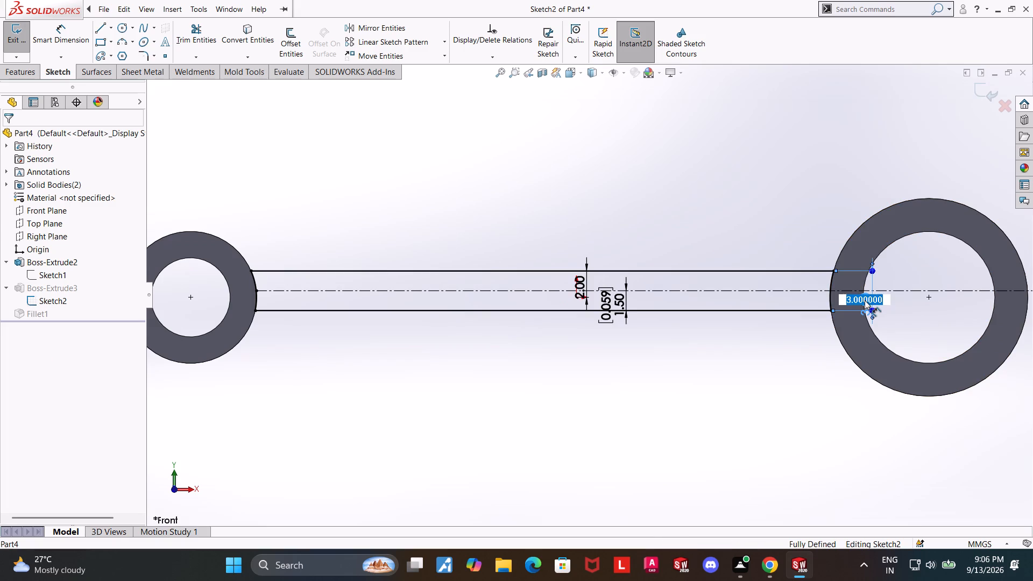
left_click_drag(879, 300, 837, 310)
key("4")
key("Return")
key("Escape")
left_click(983, 88)
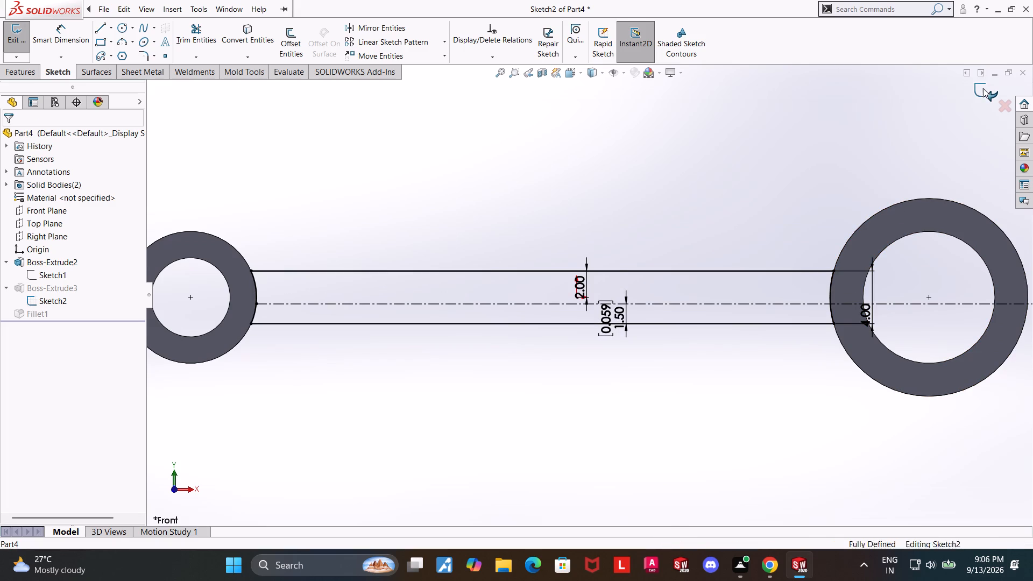
Examine the rebuilt connecting rod from several angles, checking the shank and its fillets at both rings.
middle_click_drag(683, 193, 633, 238)
scroll(633, 240, "up", 5)
middle_click_drag(626, 239, 678, 210)
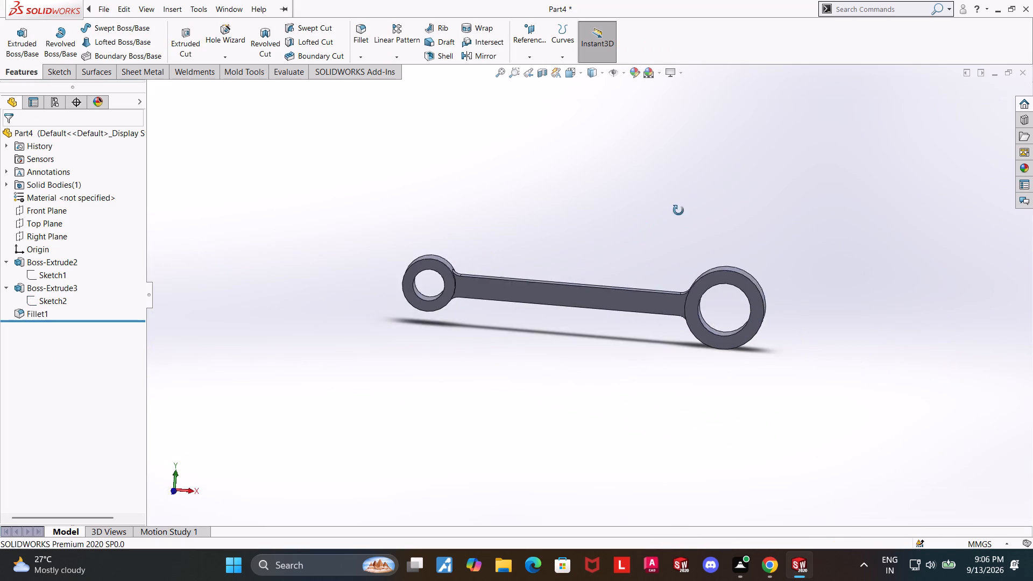
middle_click_drag(678, 210, 679, 209)
left_click(677, 228)
scroll(675, 228, "up", 1)
scroll(662, 240, "down", 3)
middle_click_drag(661, 260, 691, 276)
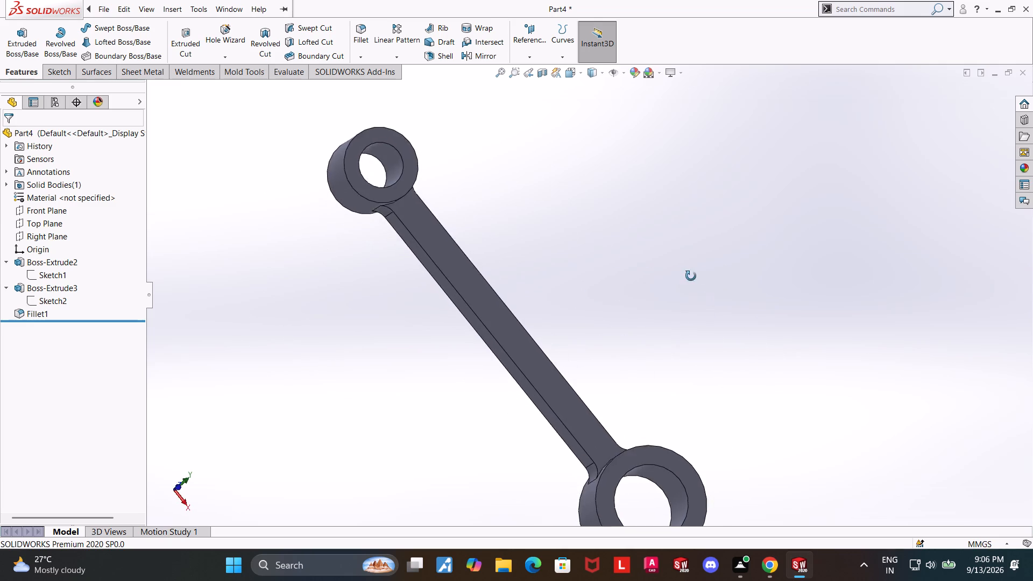
middle_click_drag(691, 276, 671, 277)
scroll(671, 277, "up", 3)
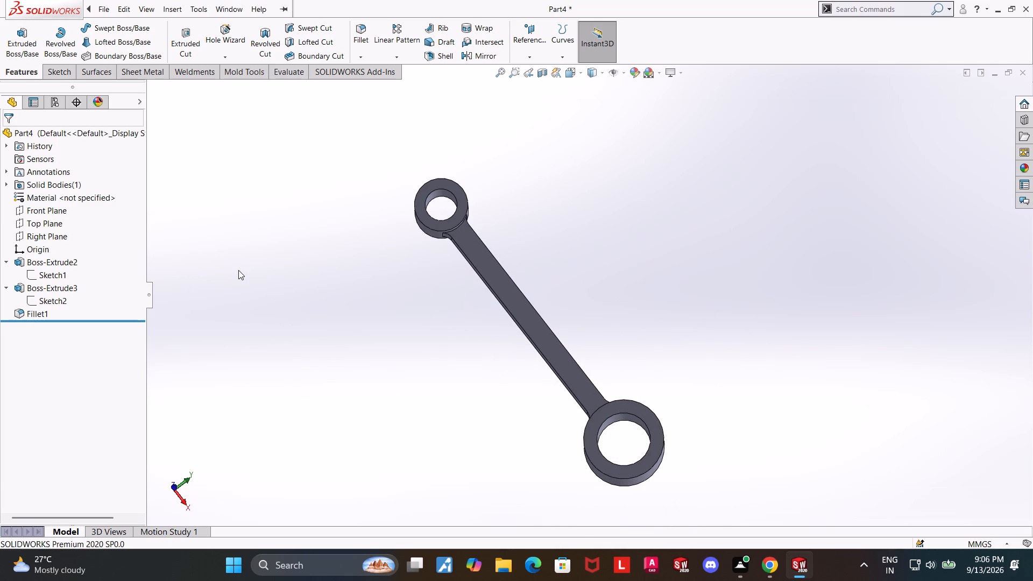
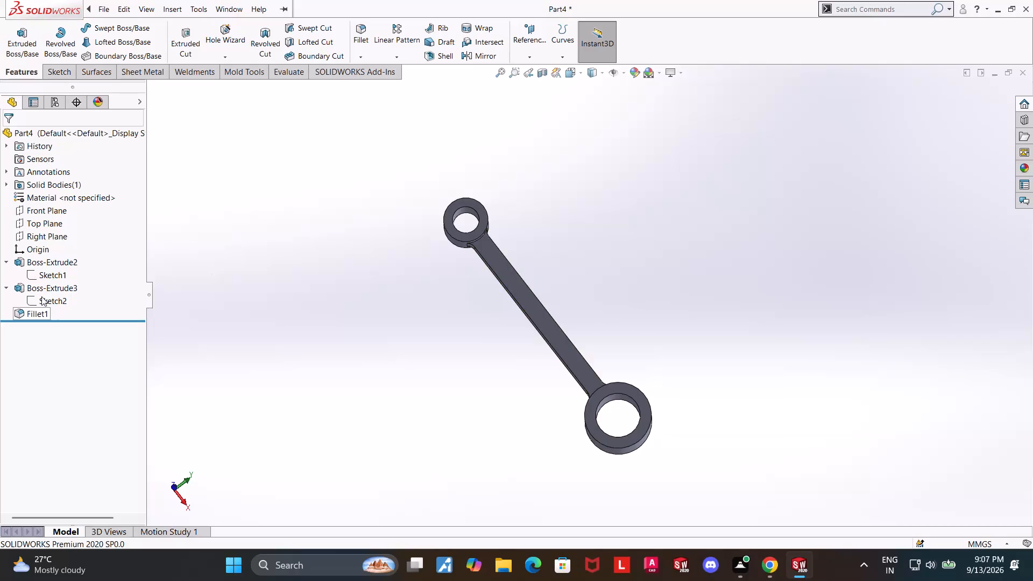
Reopen the shank sketch and measure from the centreline's start at the small ring to the shank's lower corner at the large ring.
left_click(41, 296)
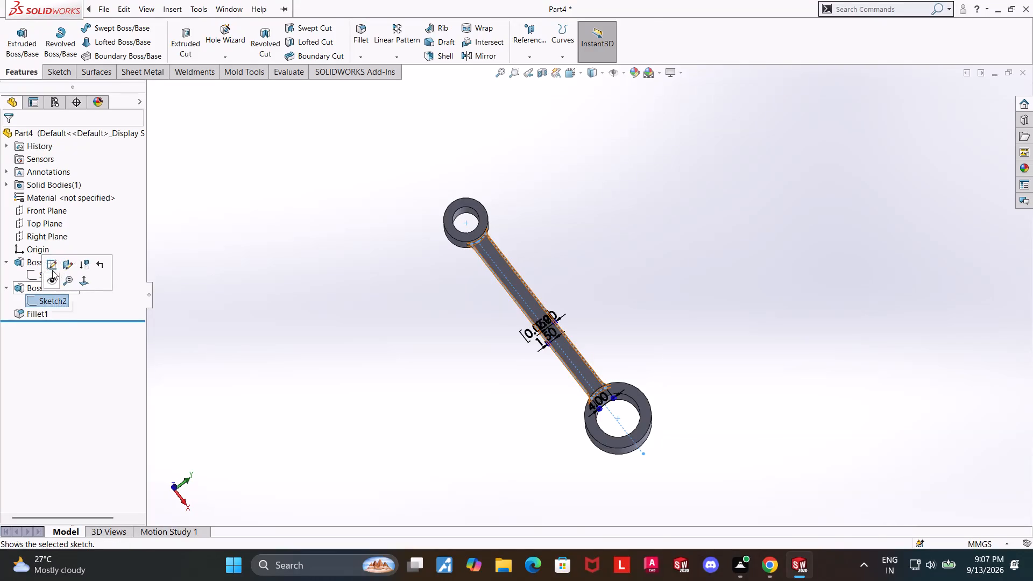
left_click(53, 269)
left_click(49, 301)
left_click(75, 287)
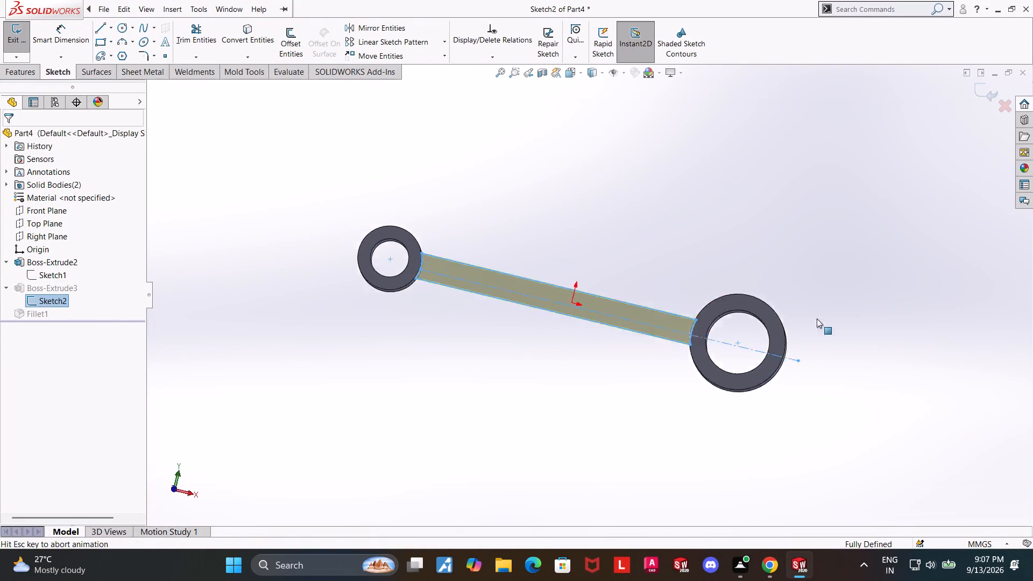
scroll(752, 290, "down", 2)
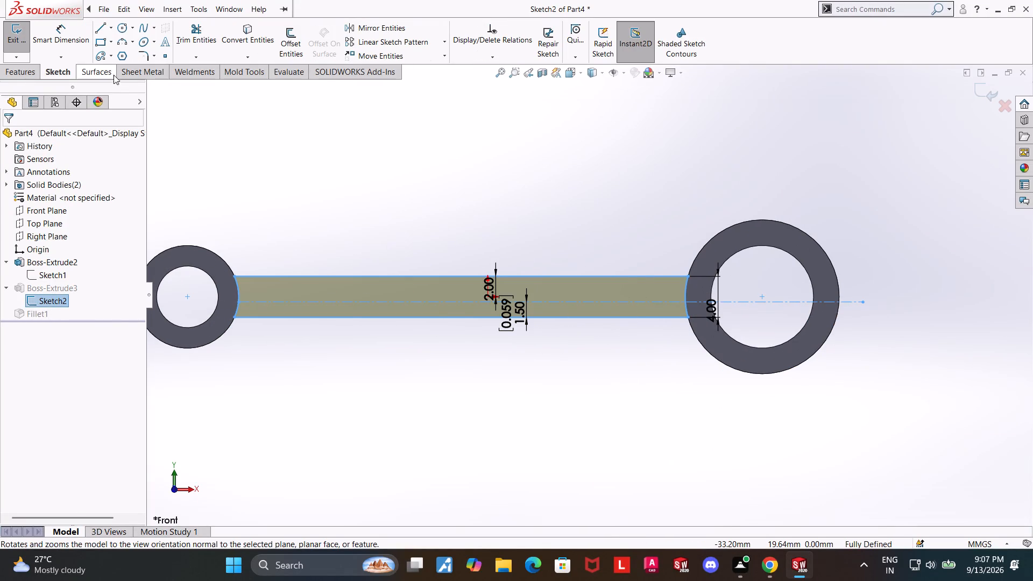
left_click(51, 32)
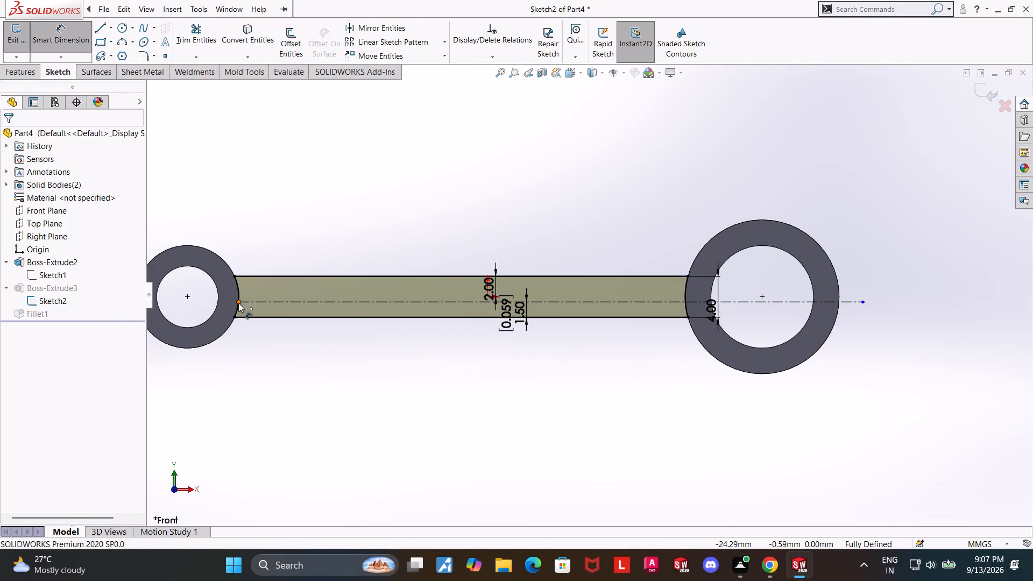
left_click(238, 303)
left_click(689, 316, "ctrl")
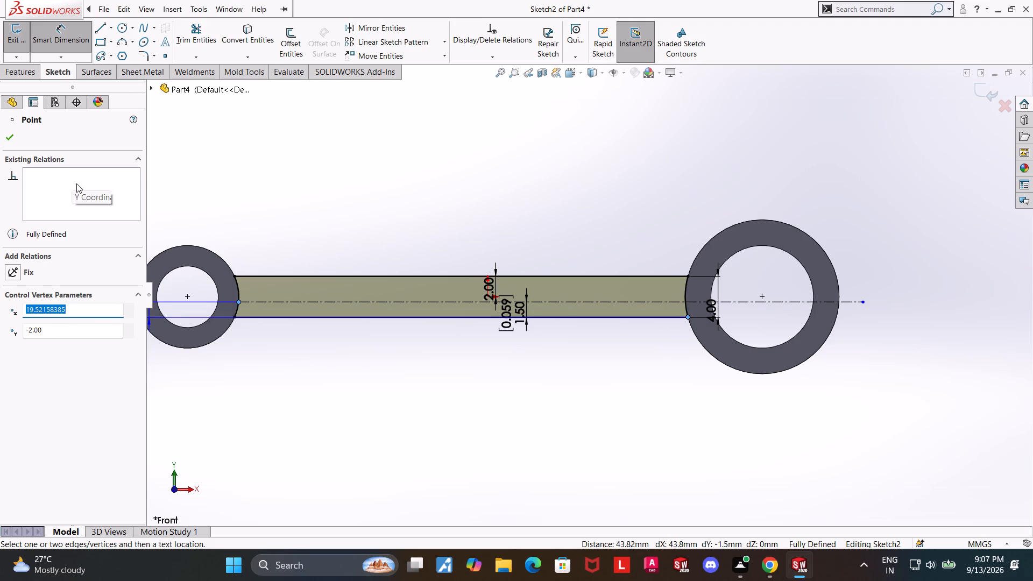
key("Escape")
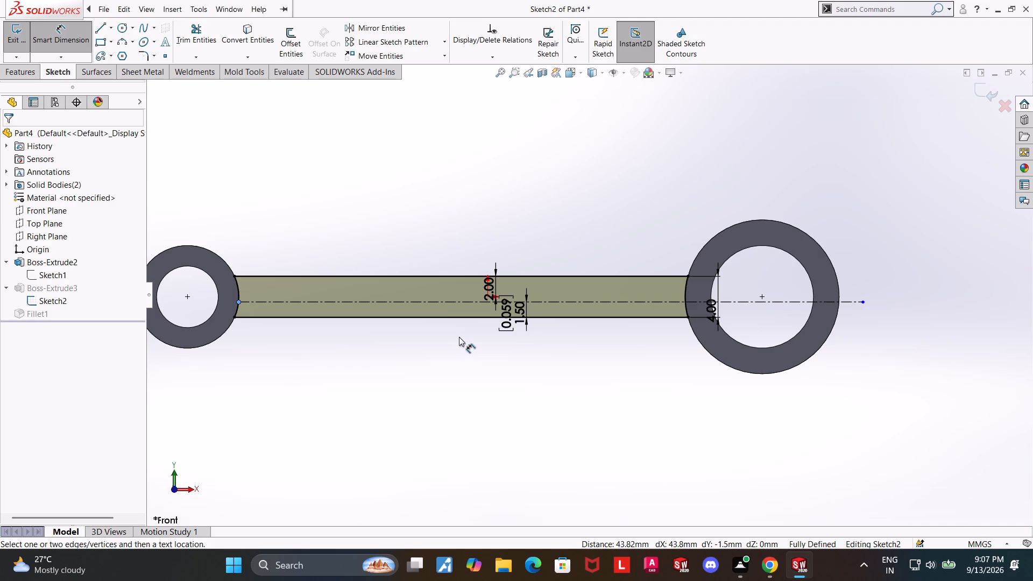
left_click(979, 90)
Save the finished rod as a SOLIDWORKS part named "Connecting rod for piston" in Downloads.
middle_click_drag(859, 165, 844, 173)
middle_click_drag(735, 175, 753, 203)
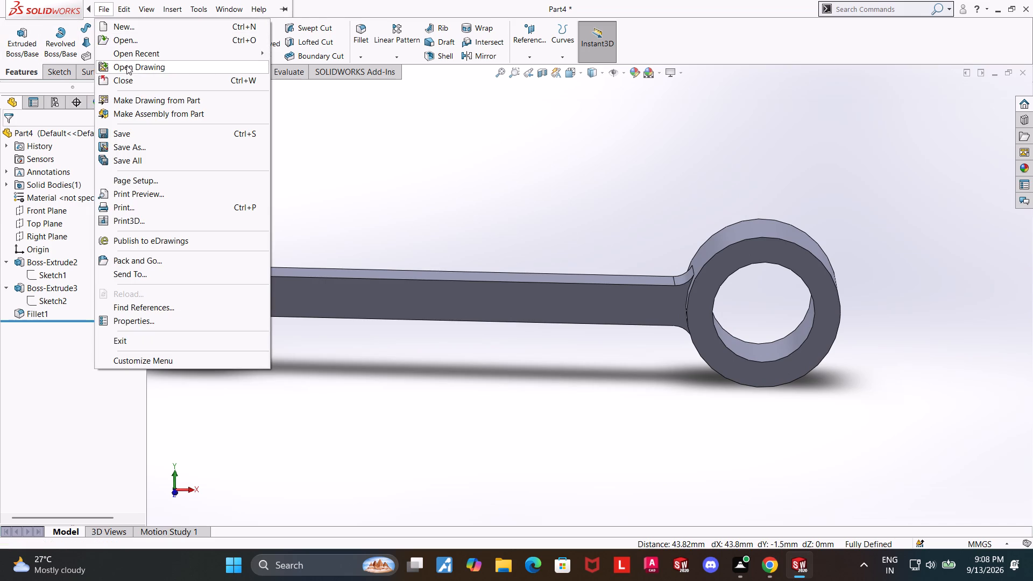
right_click_drag(126, 115, 125, 122)
left_click(124, 145)
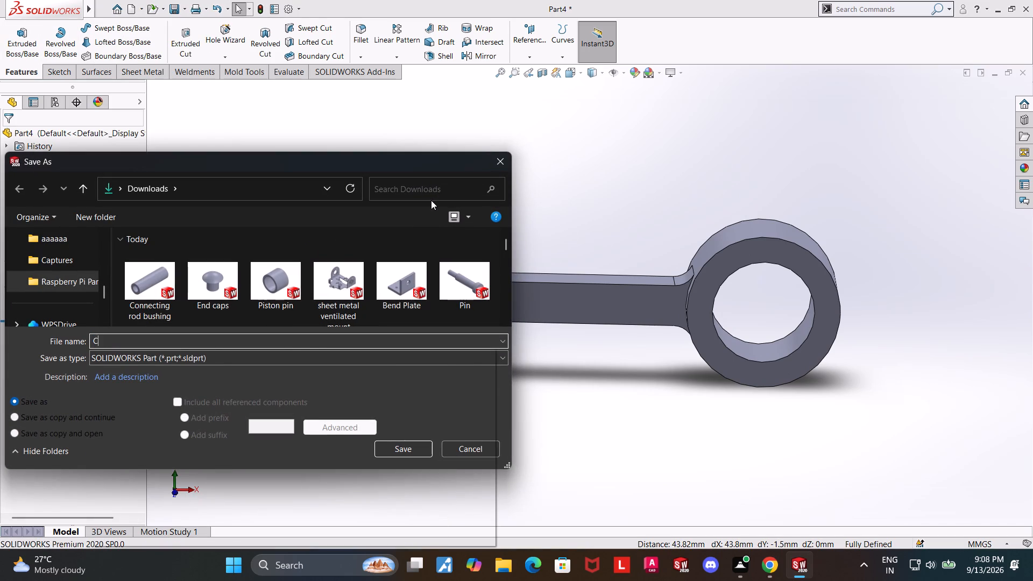
type("onnecit")
key("BackSpace")
key("BackSpace")
type("ting rod for piston")
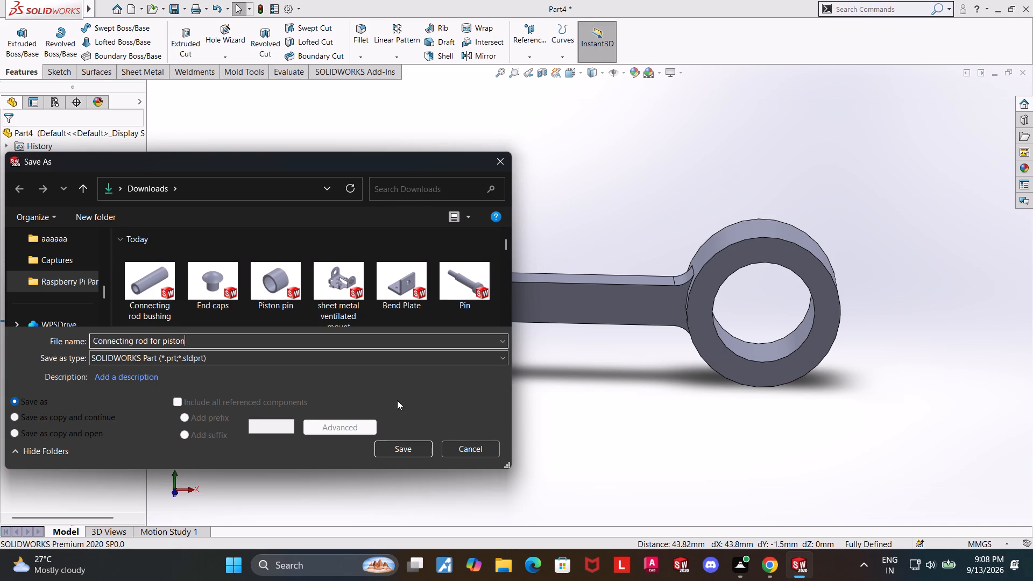
left_click(412, 448)
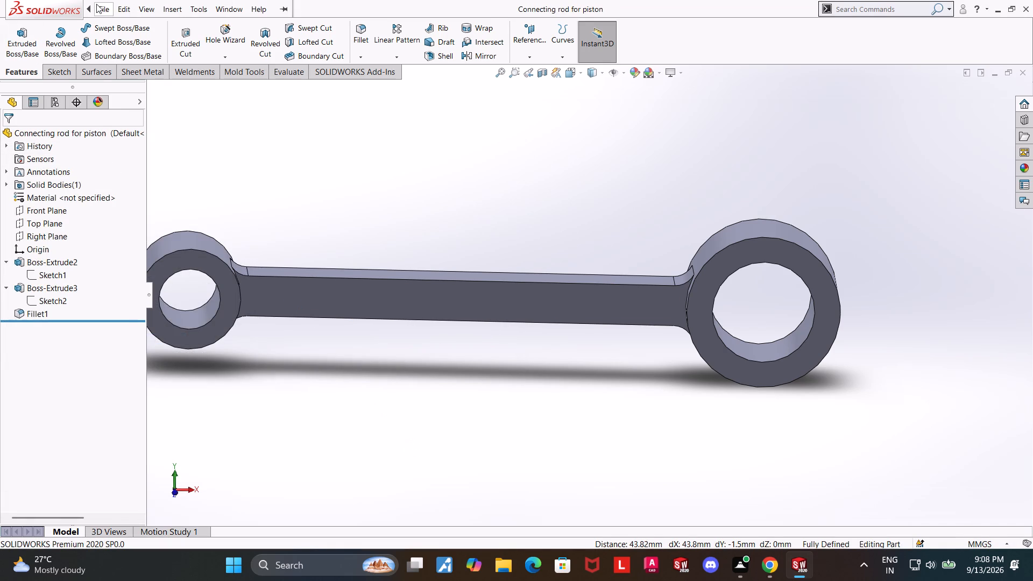
Create a new part and start a sketch on the Front Plane.
left_click(121, 29)
double_click(278, 256)
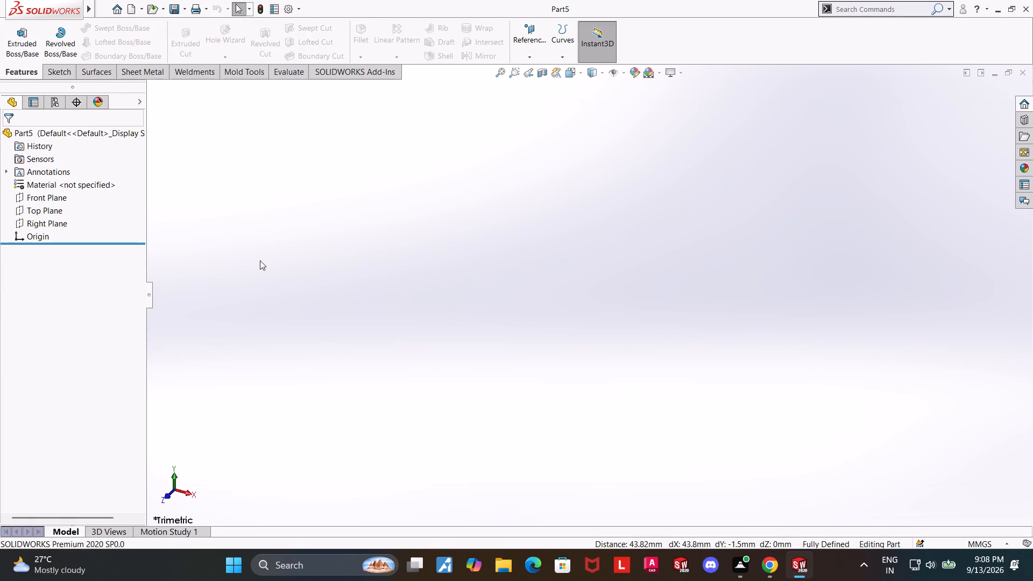
left_click(41, 199)
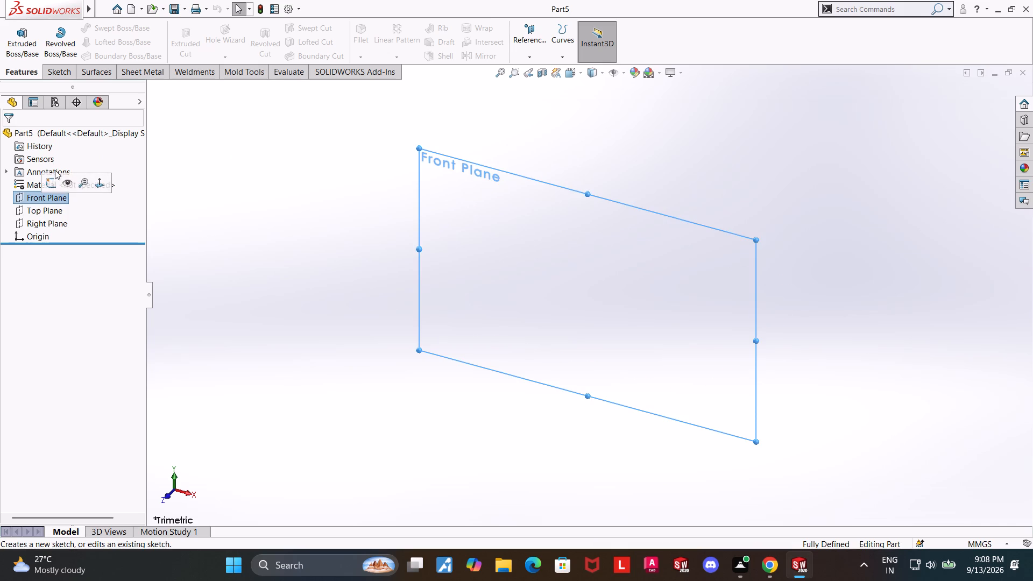
left_click(54, 181)
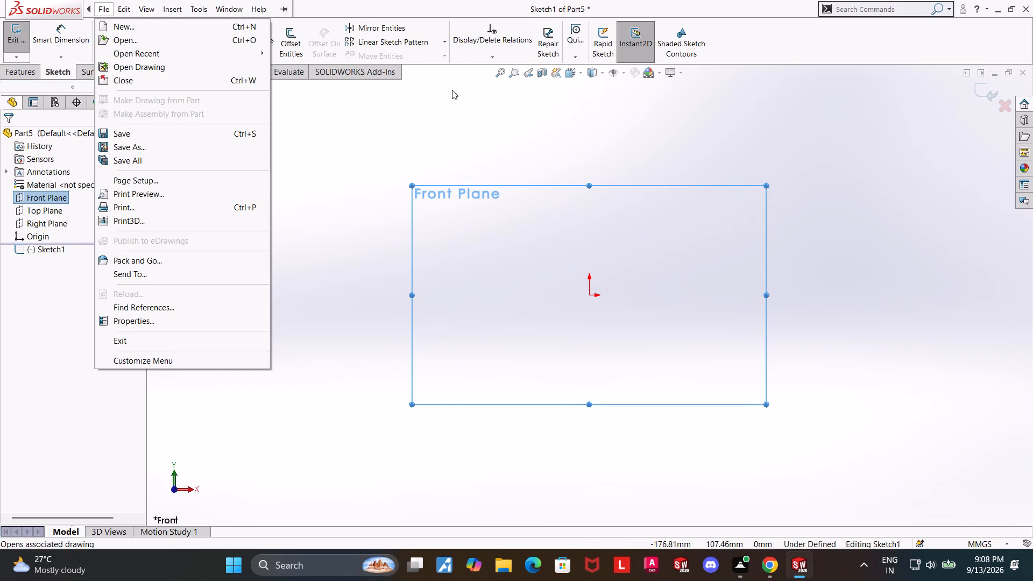
left_click(402, 133)
Sketch a vertical centreline about 150 mm long passing through the origin.
left_click(110, 28)
left_click(118, 55)
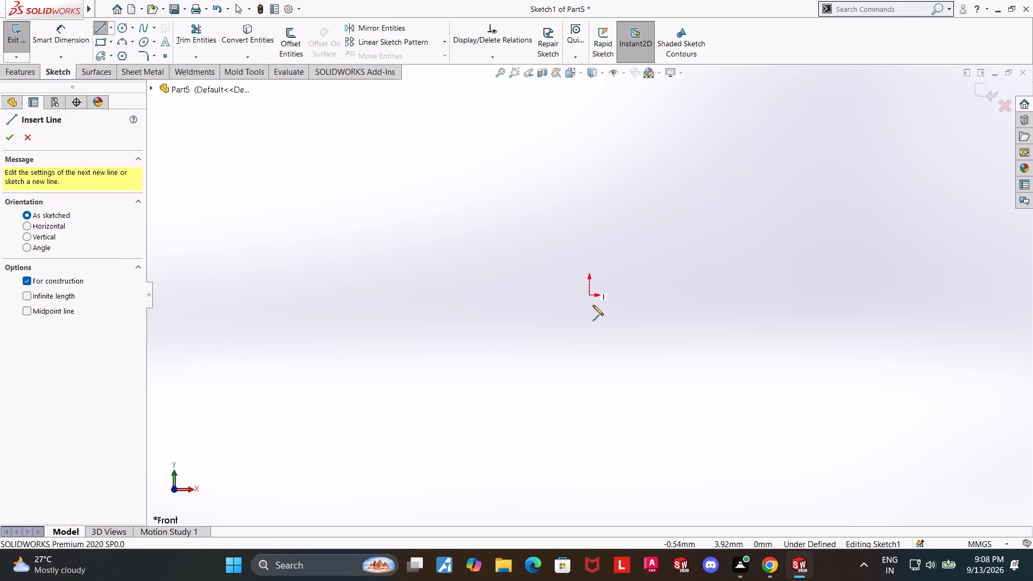
left_click(586, 423)
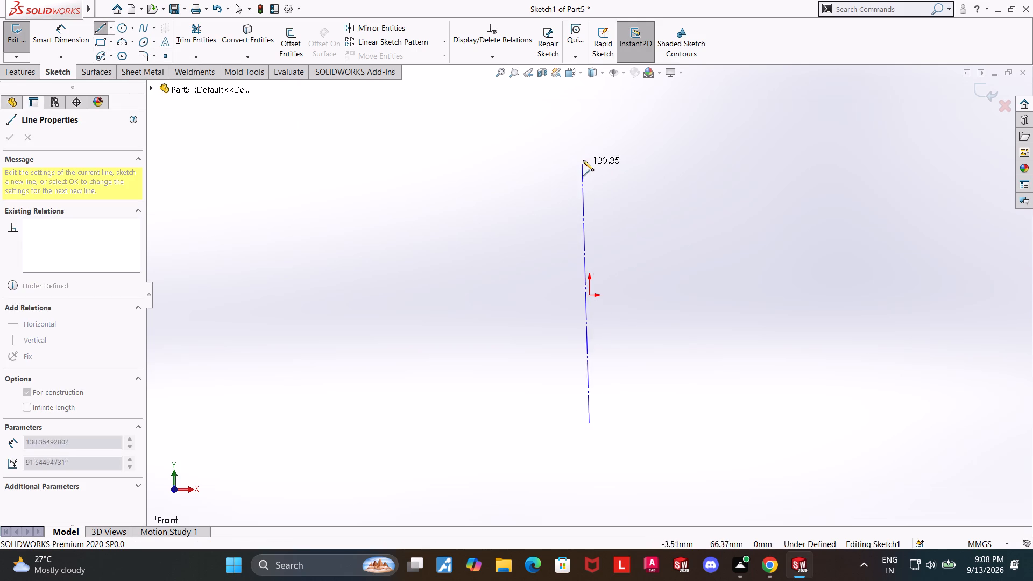
left_click(592, 124)
key("Escape")
key("Escape")
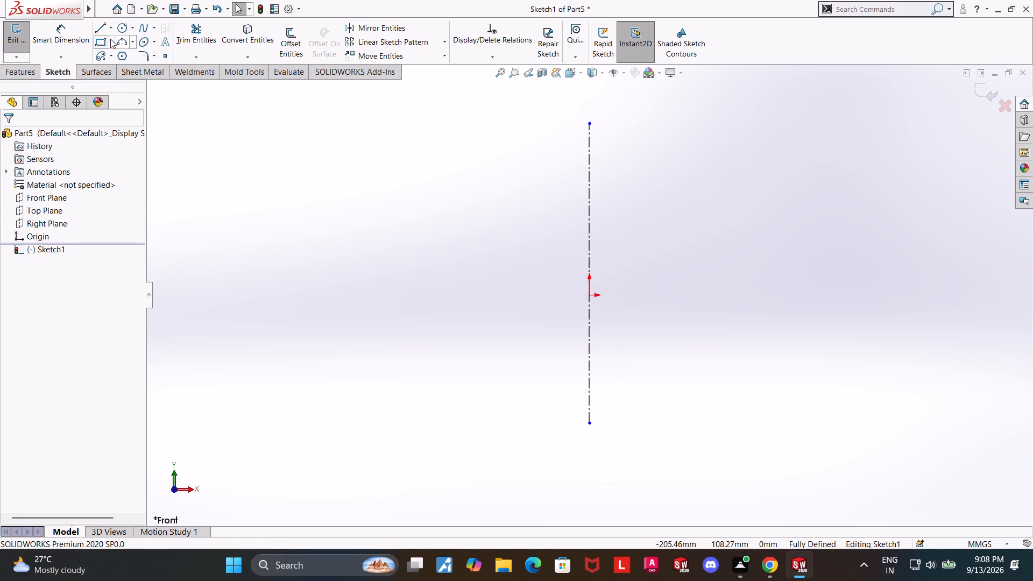
Sketch a base line about 45 mm out from the centreline, a 36 mm vertical side, an inward semicircle of about 14.5 mm radius, and a short vertical.
left_click(104, 26)
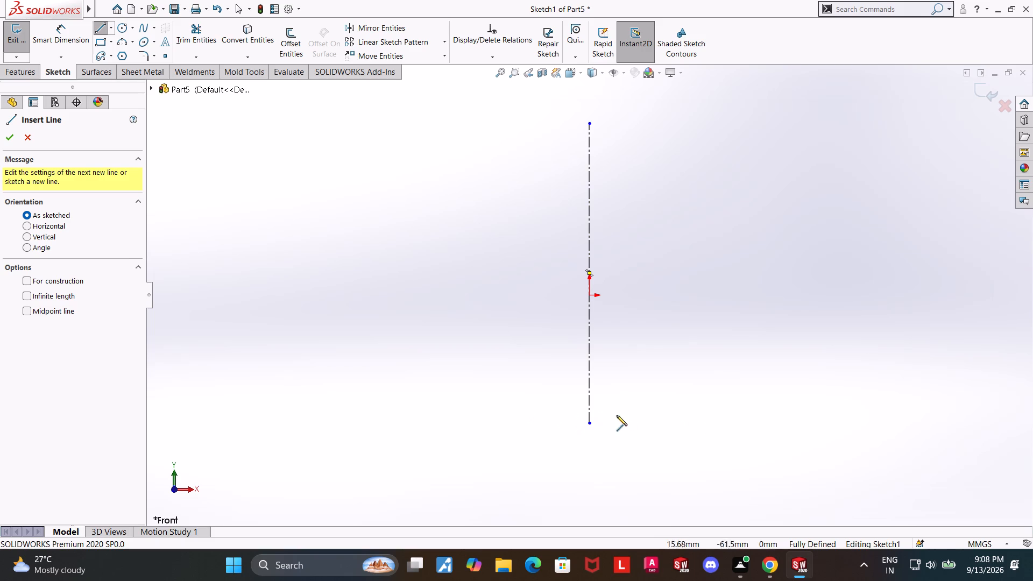
left_click(589, 406)
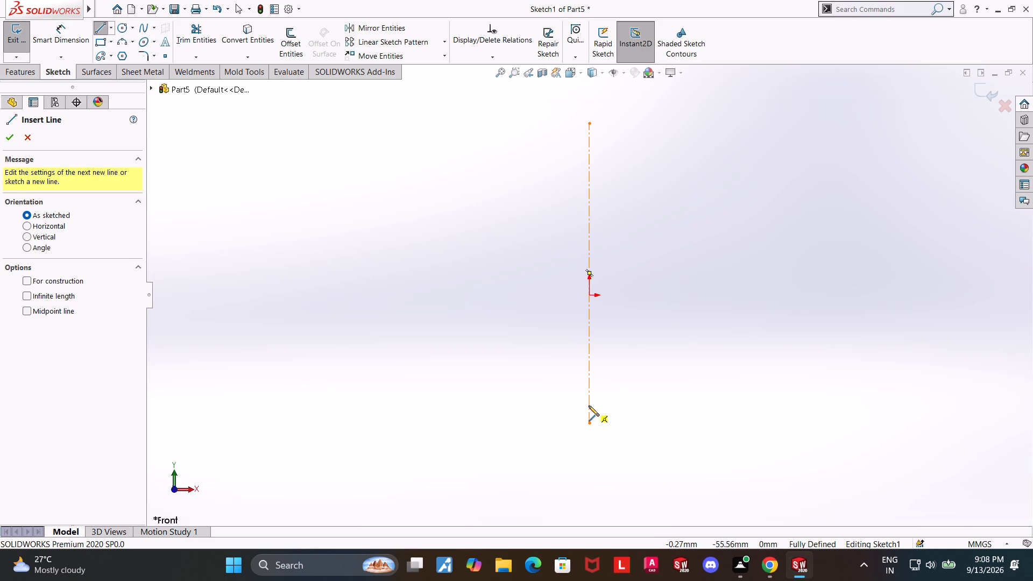
left_click(679, 408)
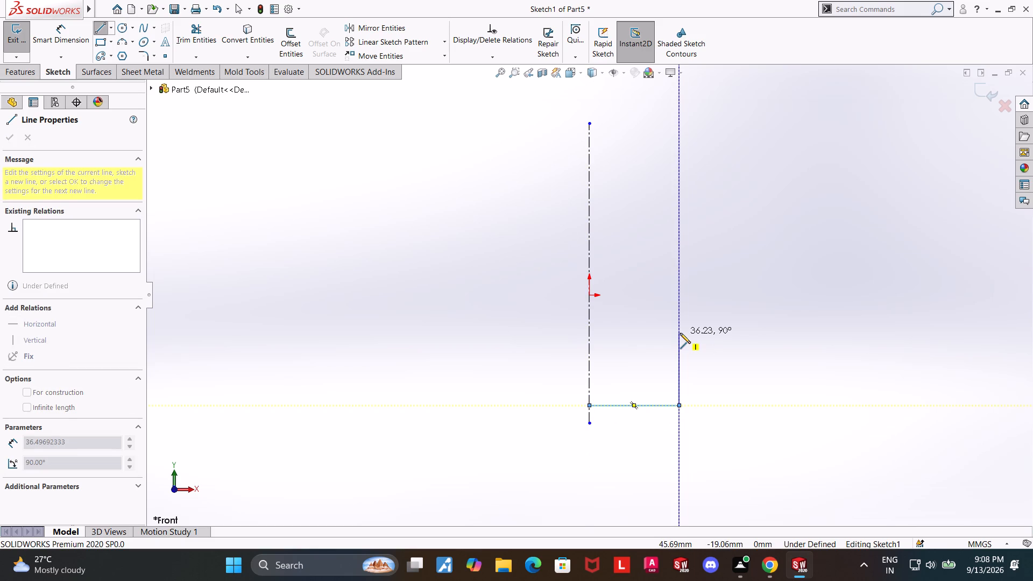
left_click(680, 333)
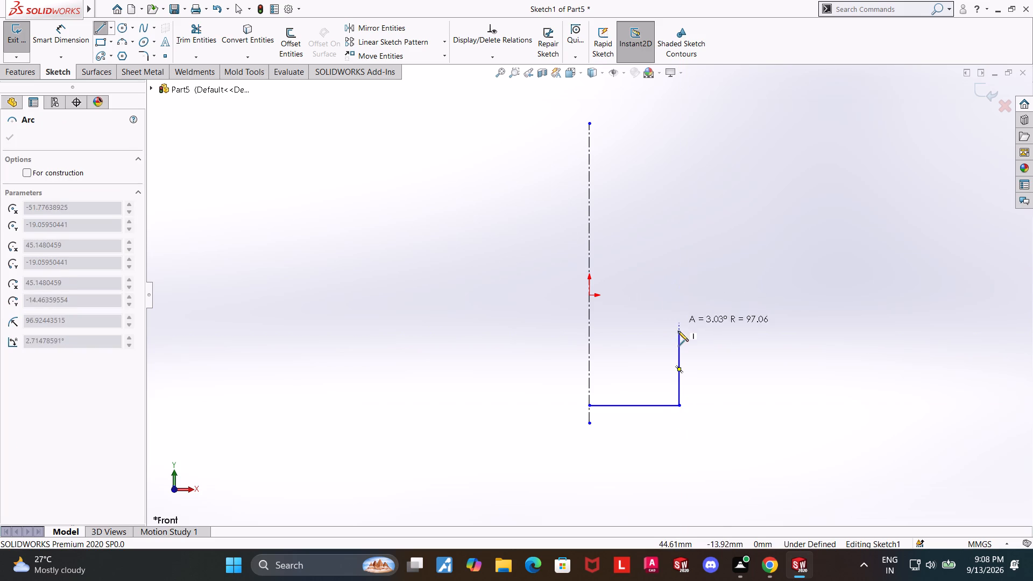
left_click(679, 275)
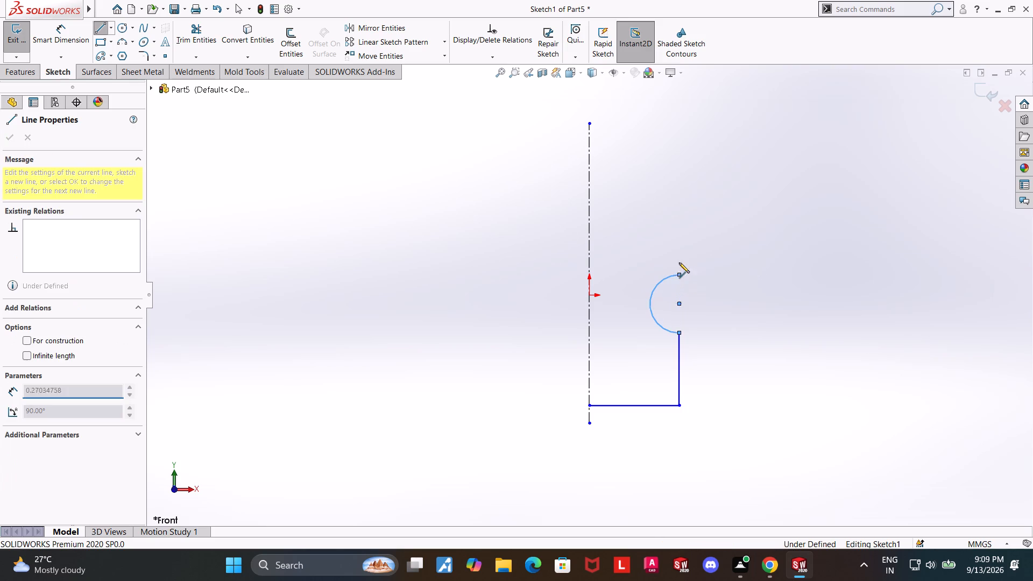
left_click(682, 242)
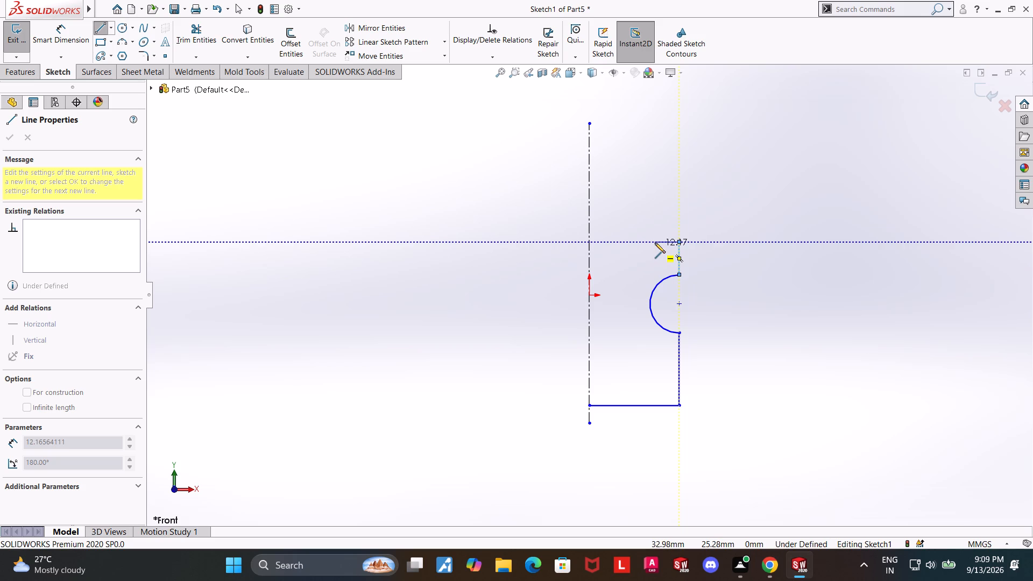
Continue the outer side with two rectangular grooves about 12 mm deep, the lower about 13 mm high and the upper about 8 mm.
left_click(655, 242)
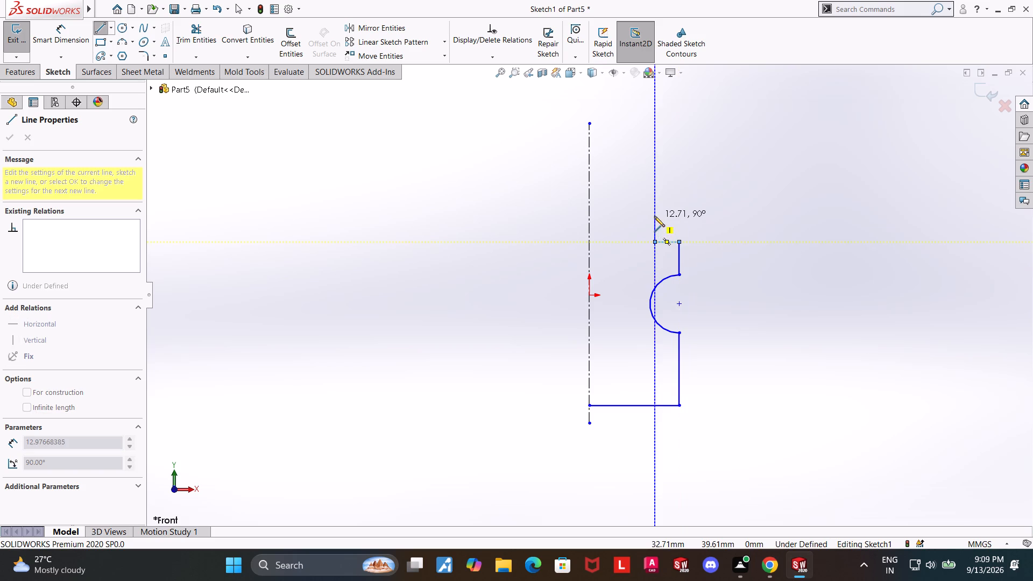
left_click(654, 216)
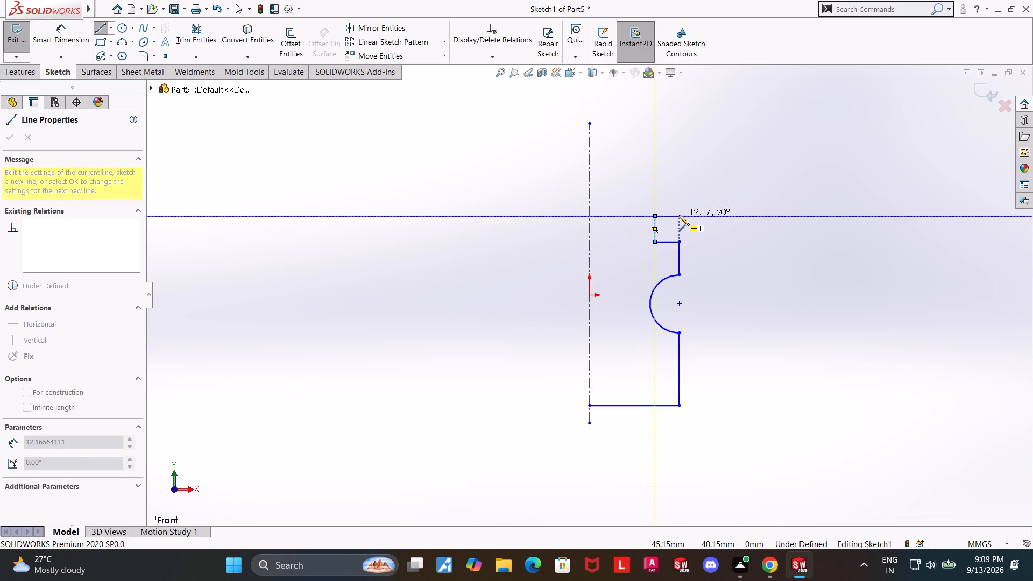
left_click(679, 215)
left_click(679, 200)
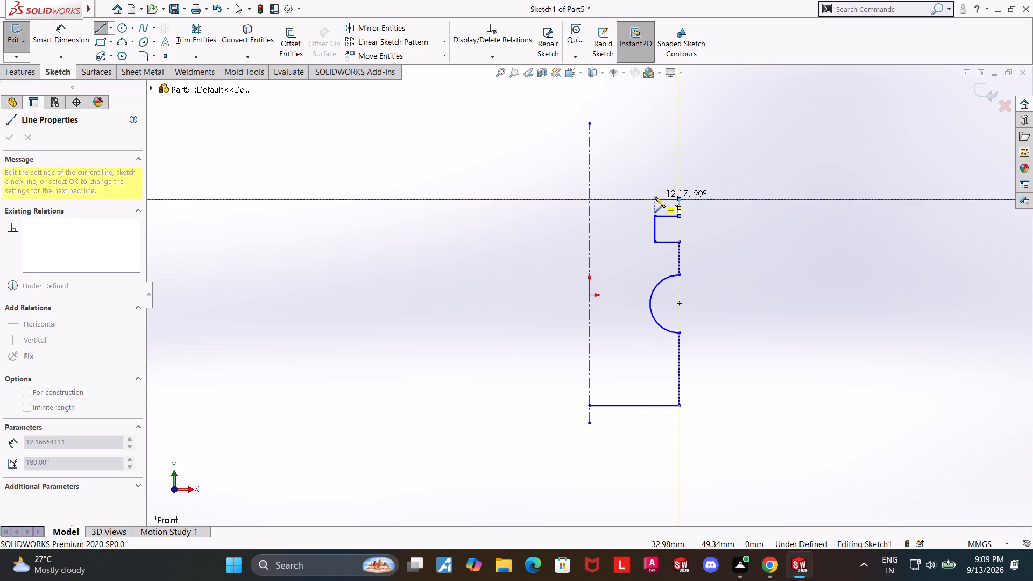
left_click(655, 196)
left_click(655, 183)
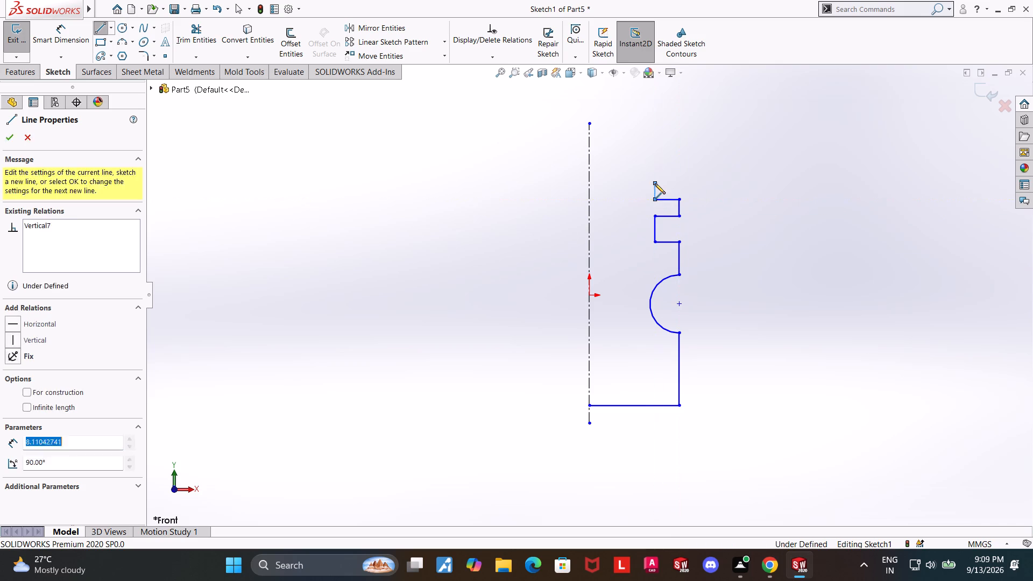
left_click(677, 184)
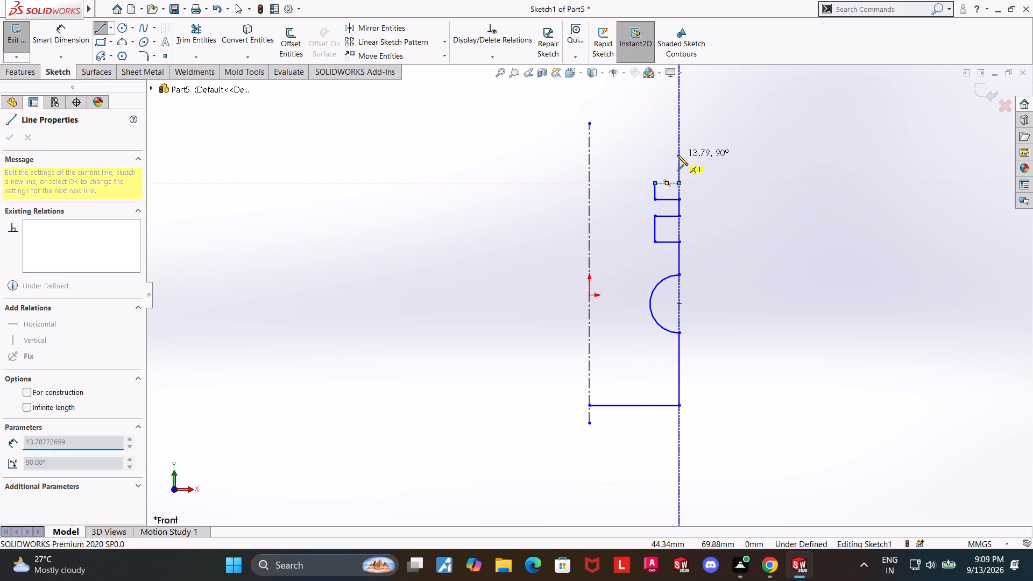
Close the half profile with a short vertical, a sloped corner about 21 mm long, a 27 mm top line and a line along the centreline.
left_click(678, 150)
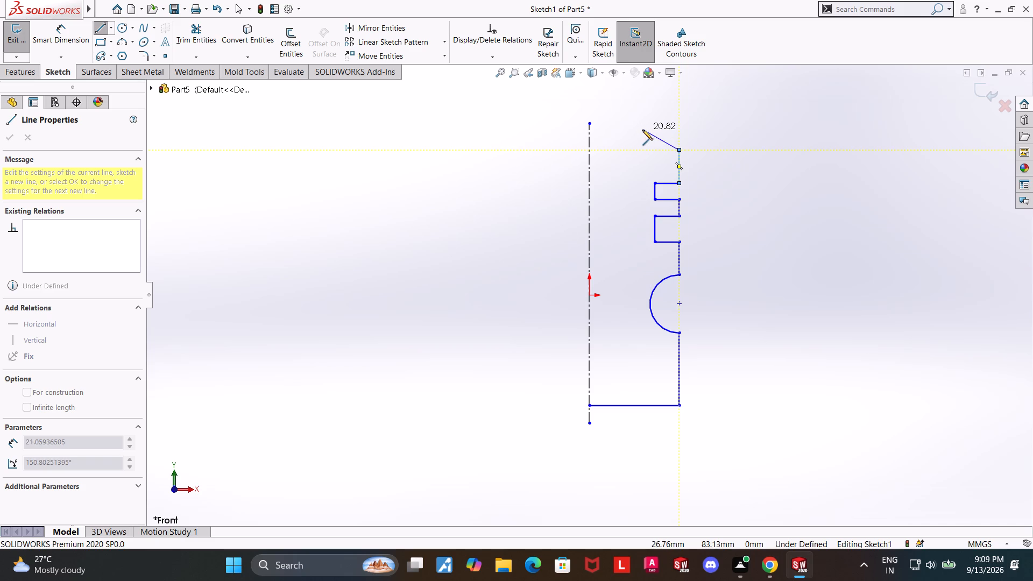
left_click(642, 130)
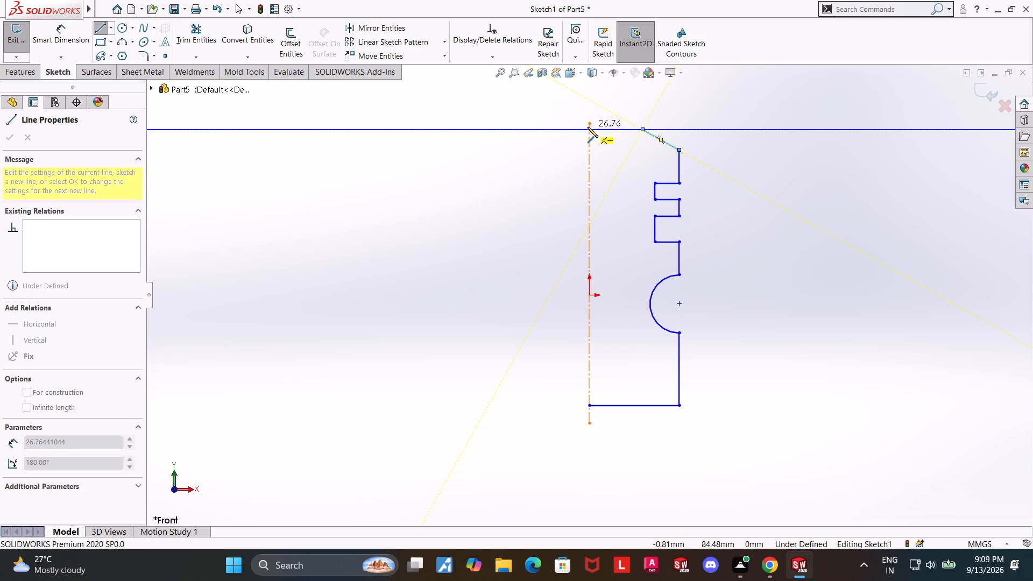
left_click(588, 127)
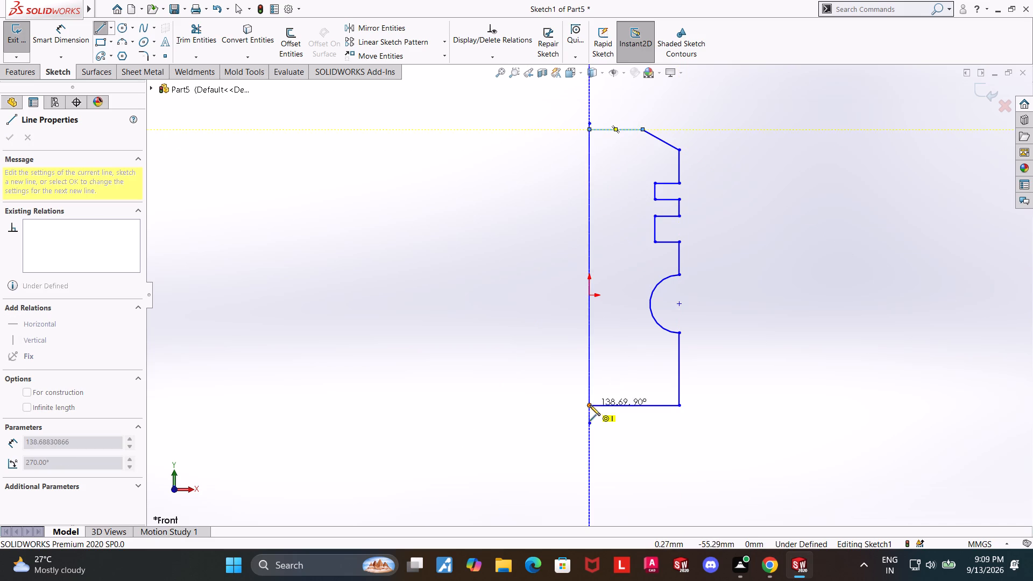
left_click(590, 405)
key("Escape")
key("Escape")
key("Escape")
key("Escape")
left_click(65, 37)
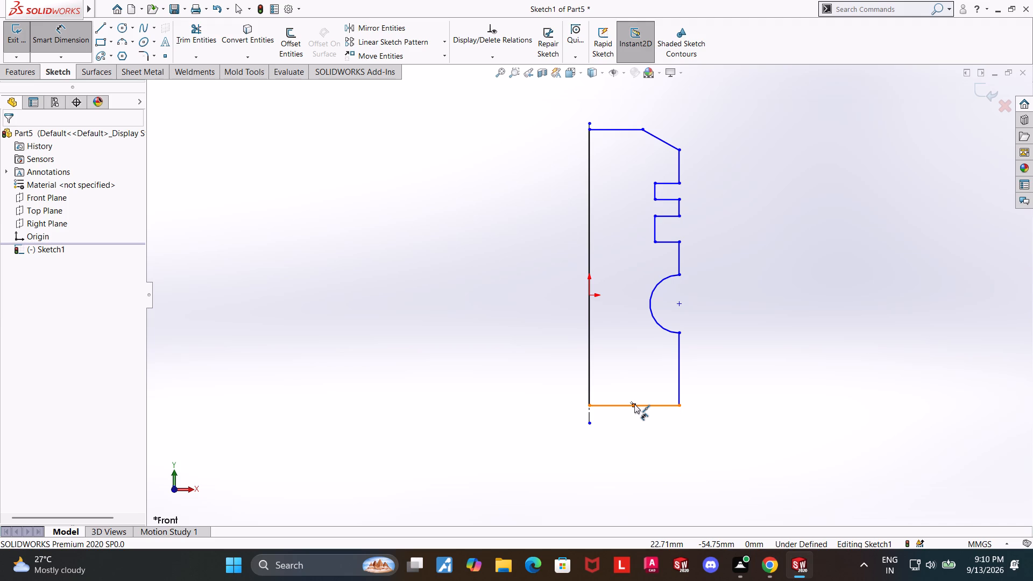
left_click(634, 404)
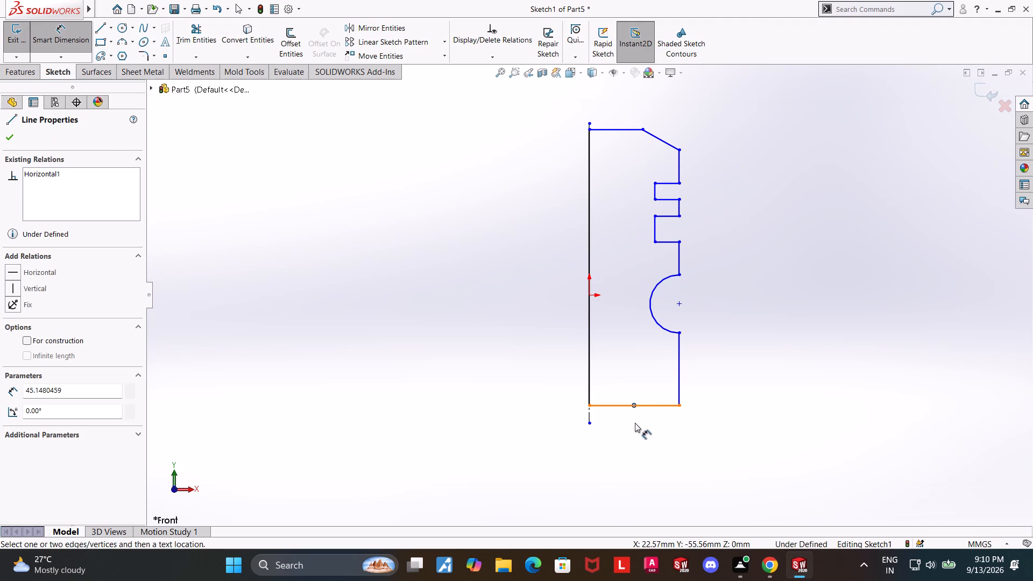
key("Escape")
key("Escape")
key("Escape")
Dimension the distance from the centreline to the profile's lower outer side as 11 mm.
left_click(56, 34)
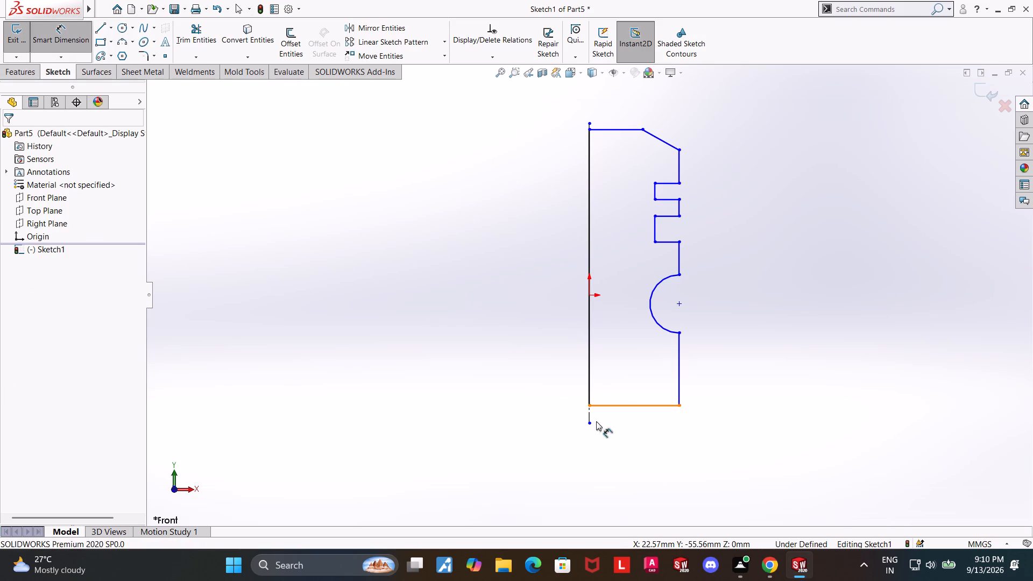
left_click(588, 415)
left_click(678, 375)
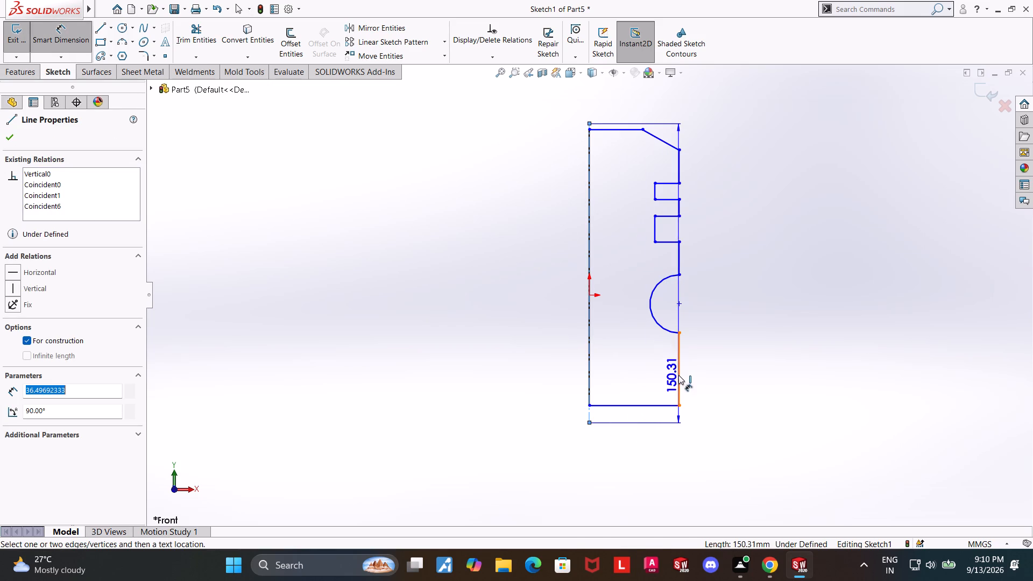
left_click(651, 430)
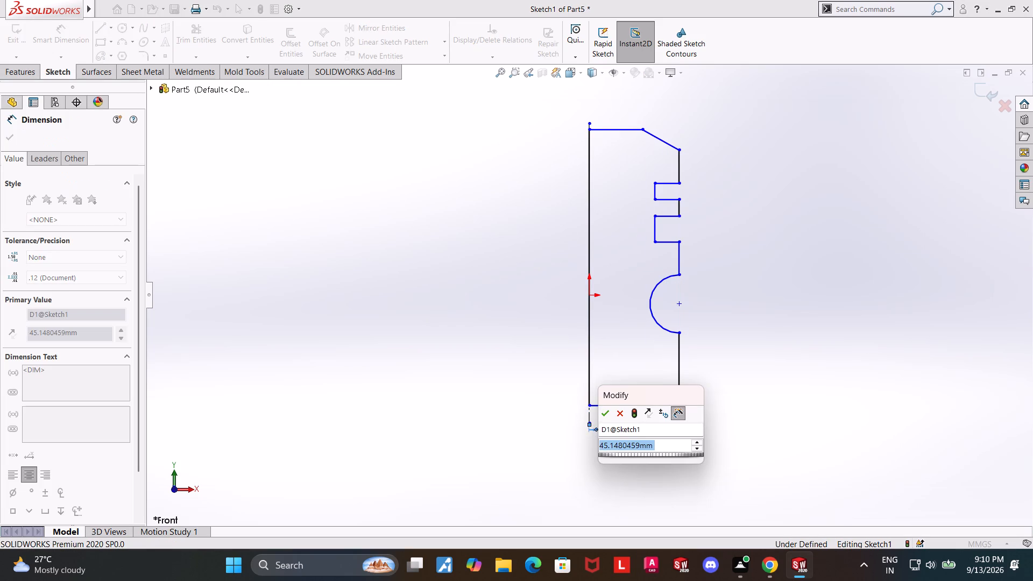
type("11")
key("Return")
key("Escape")
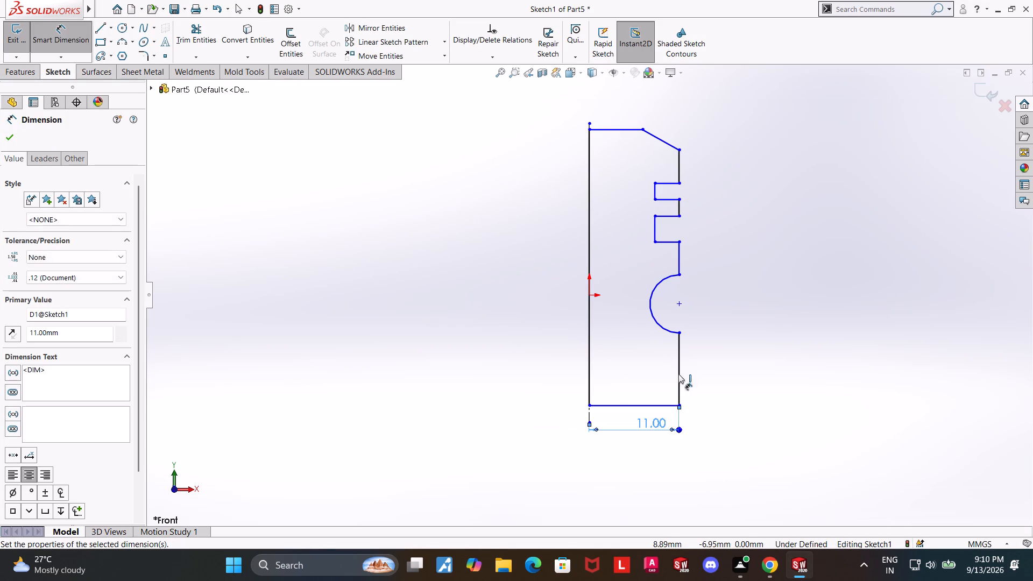
key("Escape")
Dimension the lower outer vertical side, between the base line and the semicircle, as 8 mm.
scroll(709, 371, "up", 2)
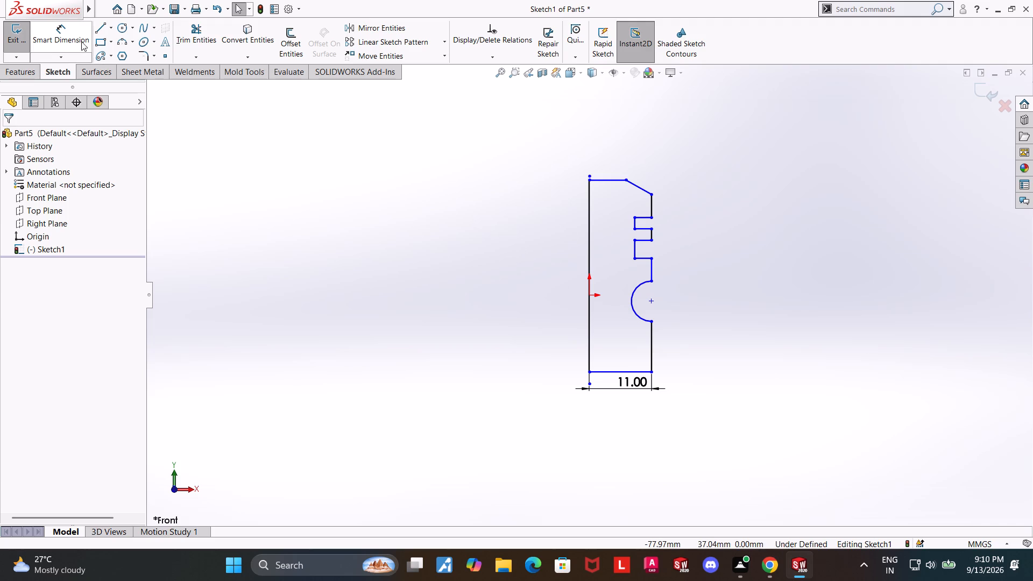
left_click(73, 34)
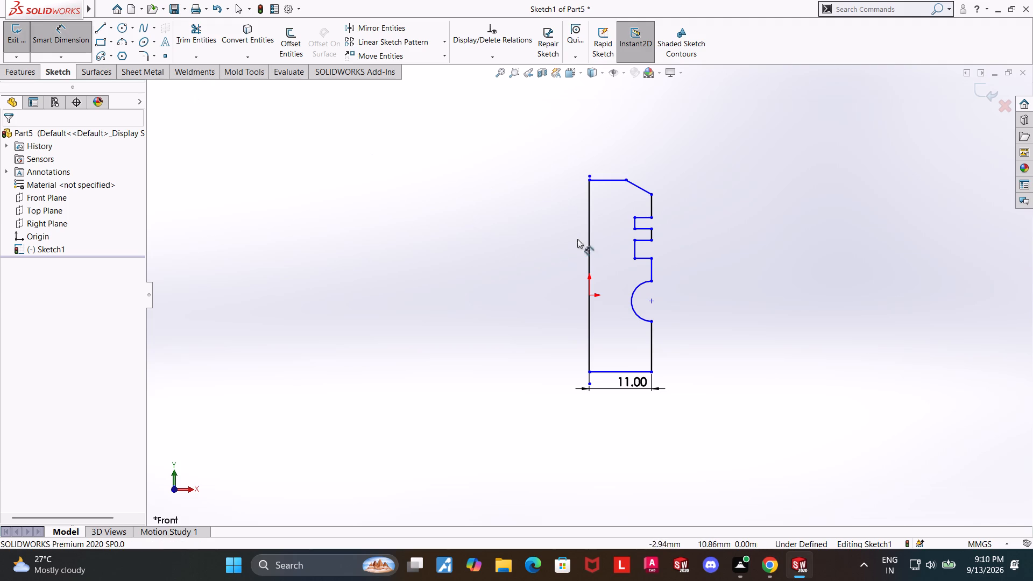
left_click(653, 343)
left_click(675, 346)
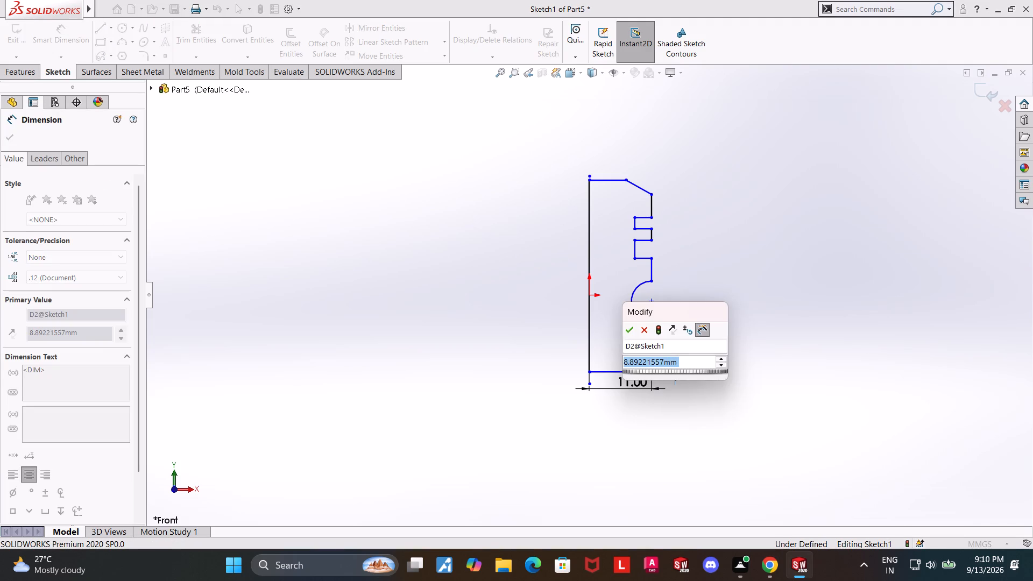
key("8")
key("Return")
key("Escape")
key("Escape")
Dimension the height from the base line to the semicircle's upper endpoint as 14 mm.
scroll(709, 320, "down", 2)
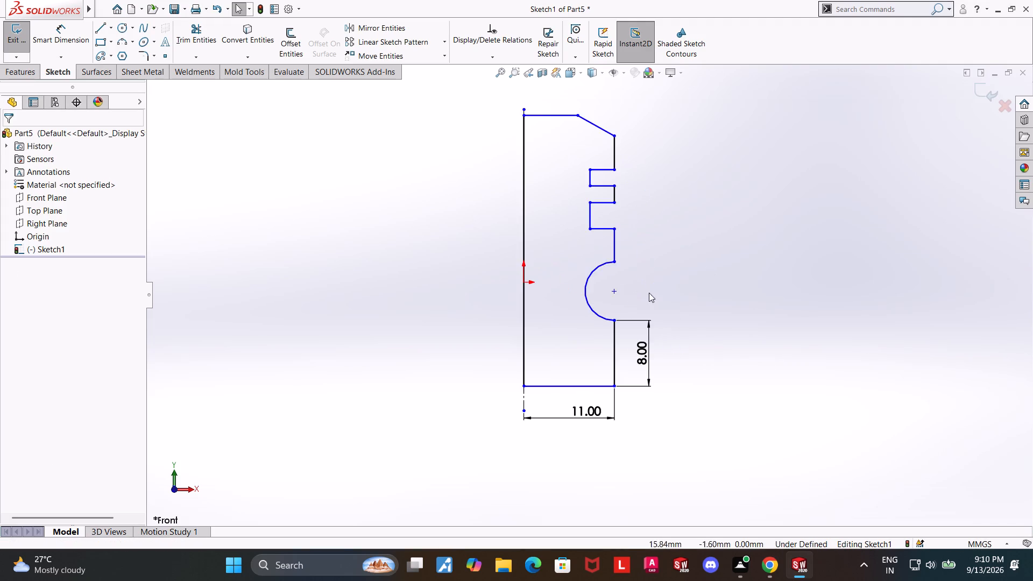
scroll(593, 253, "down", 2)
left_click(75, 30)
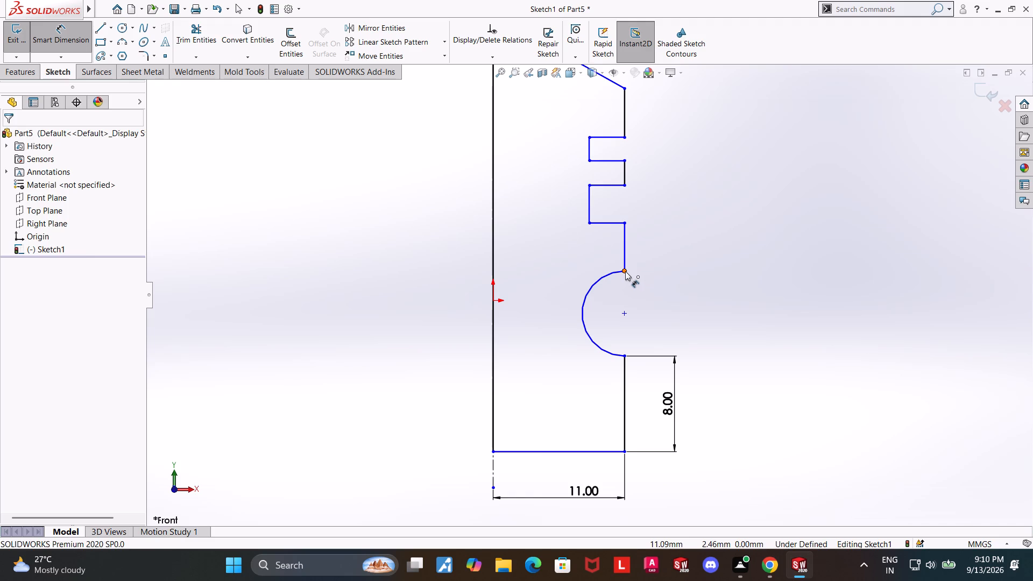
left_click(625, 271)
left_click(540, 450)
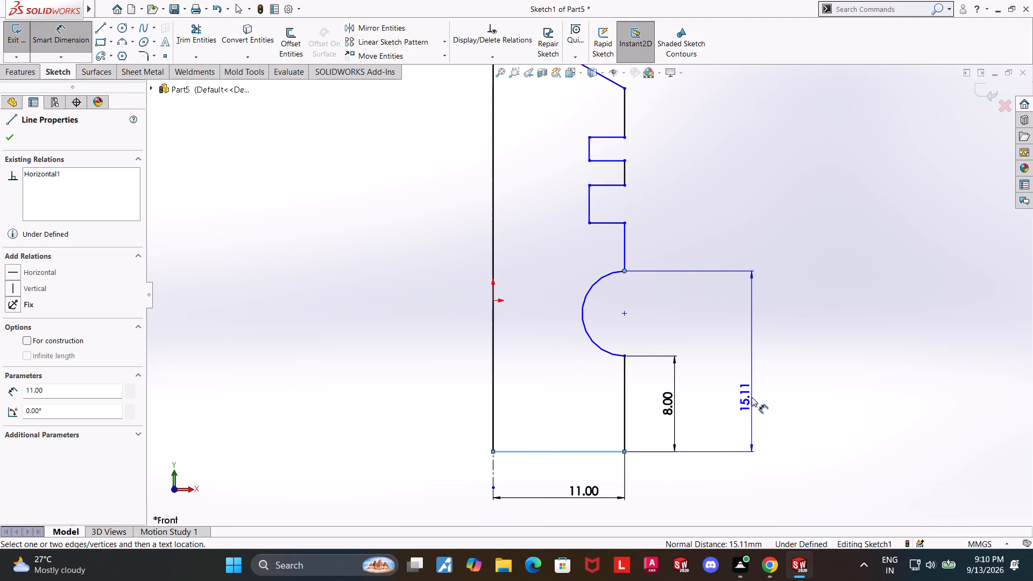
left_click(751, 397)
type("14")
key("Return")
key("Escape")
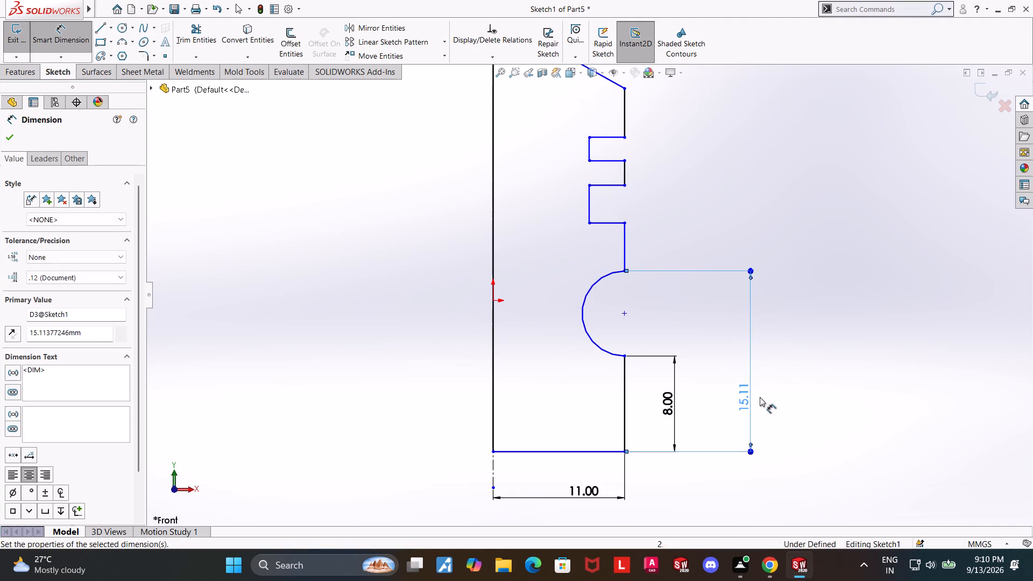
double_click(744, 403)
key("1")
key("4")
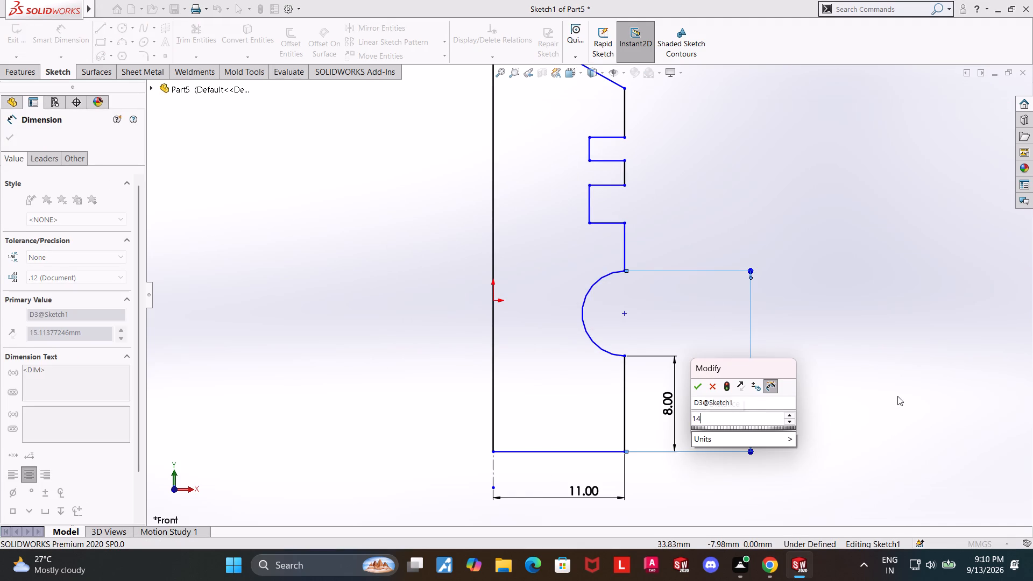
key("Return")
key("Escape")
key("Escape")
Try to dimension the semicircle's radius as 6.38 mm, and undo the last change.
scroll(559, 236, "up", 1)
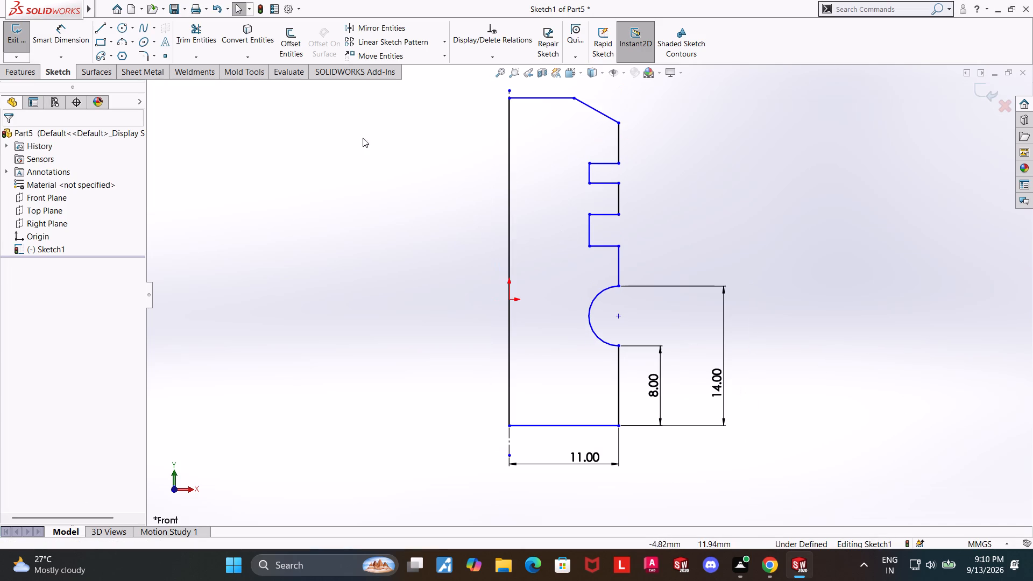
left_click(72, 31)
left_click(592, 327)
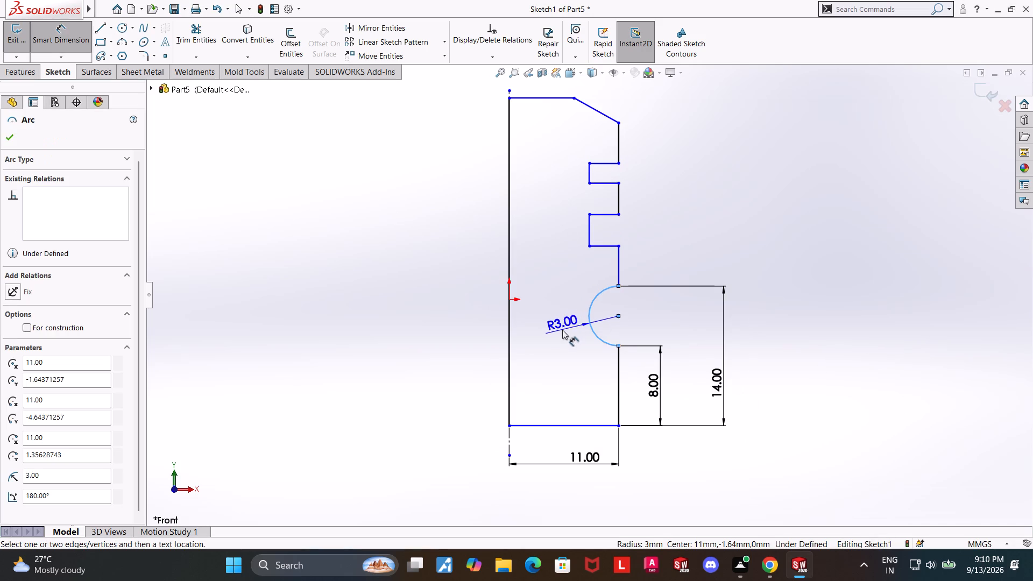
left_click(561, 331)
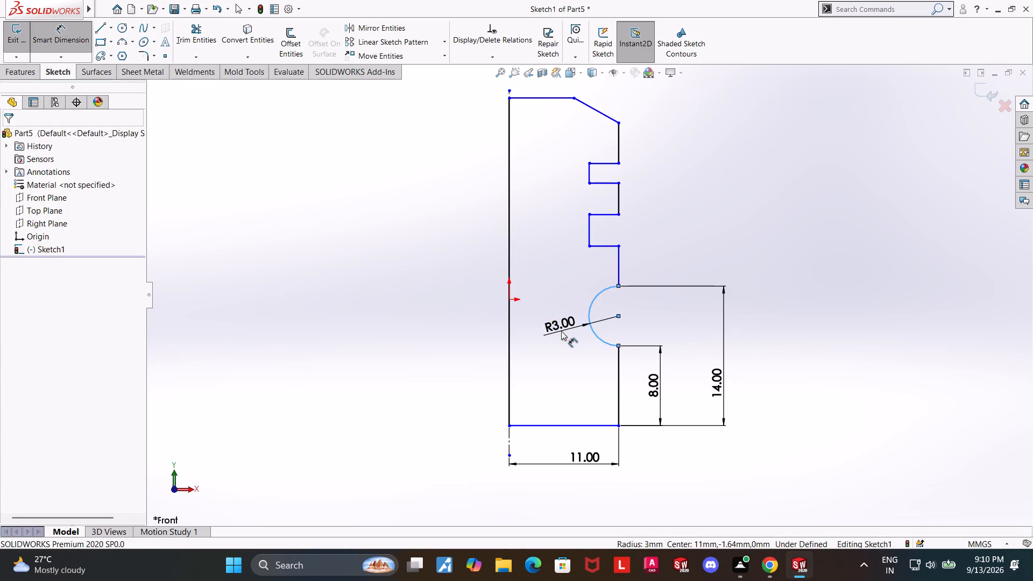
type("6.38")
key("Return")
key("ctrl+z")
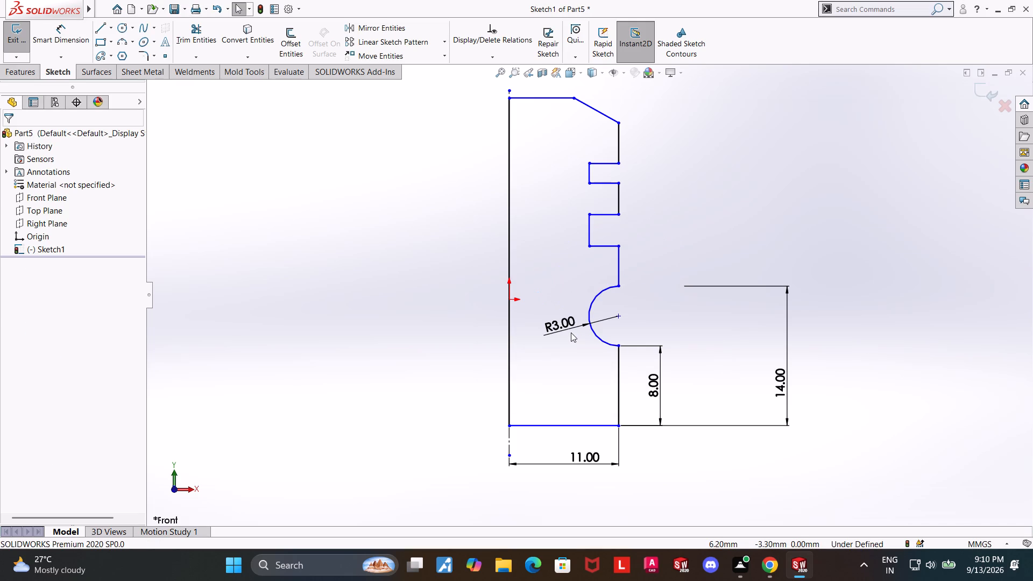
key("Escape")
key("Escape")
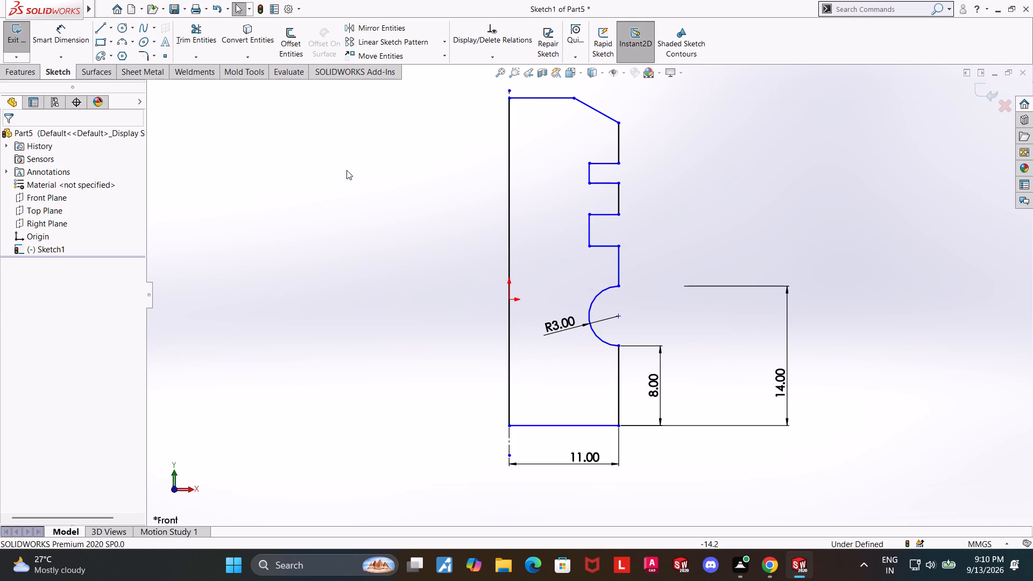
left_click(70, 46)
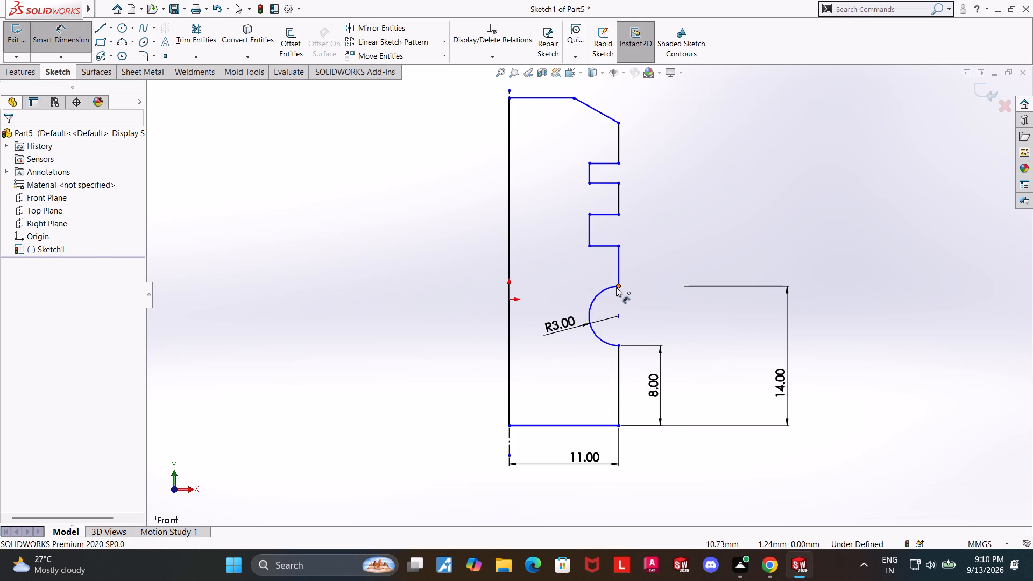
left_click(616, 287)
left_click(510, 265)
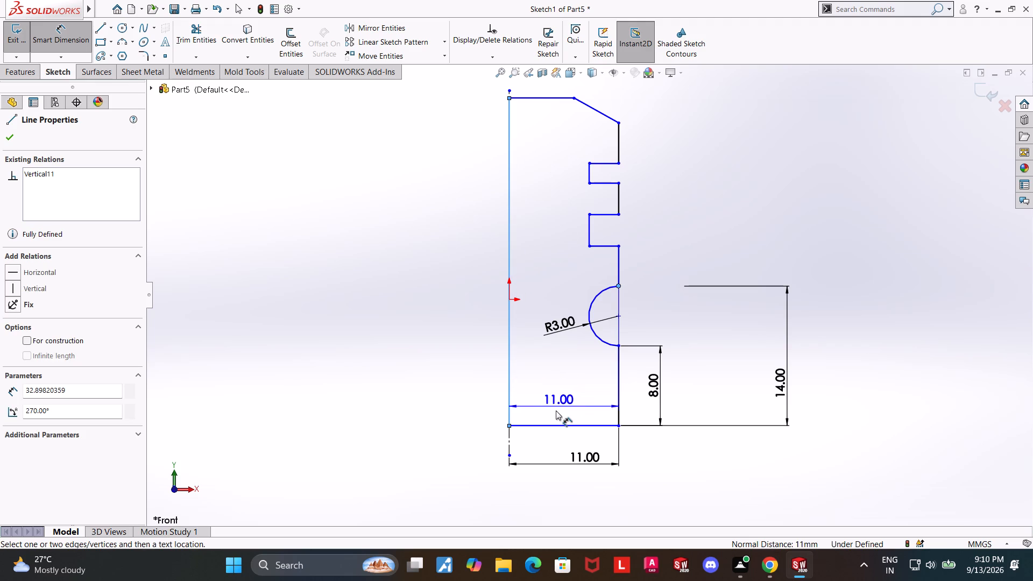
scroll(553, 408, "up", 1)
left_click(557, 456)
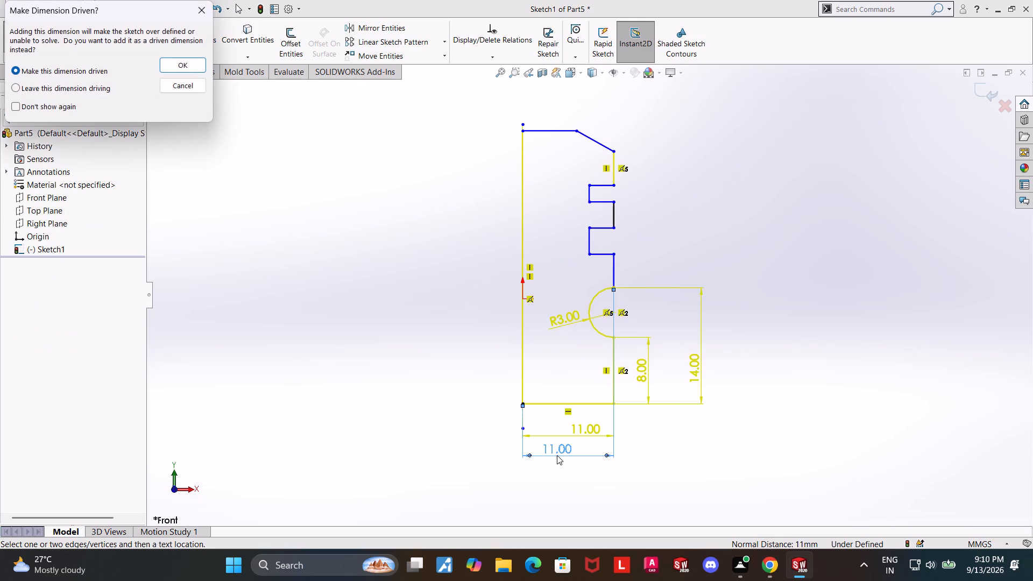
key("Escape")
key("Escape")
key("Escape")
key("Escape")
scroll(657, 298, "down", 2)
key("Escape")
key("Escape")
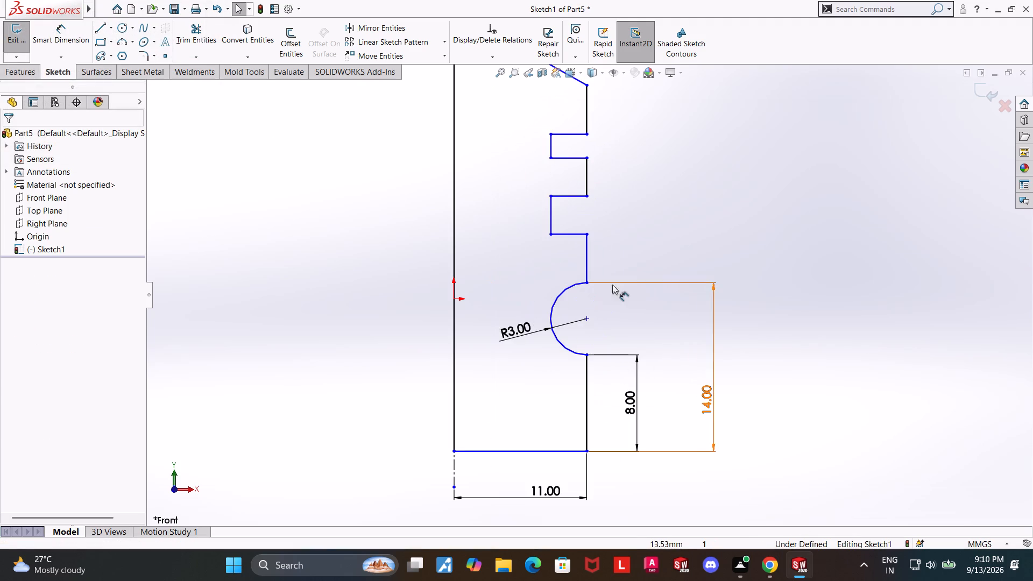
Trim away the semicircle on the outer side of the profile.
left_click(189, 33)
left_click_drag(572, 305, 548, 323)
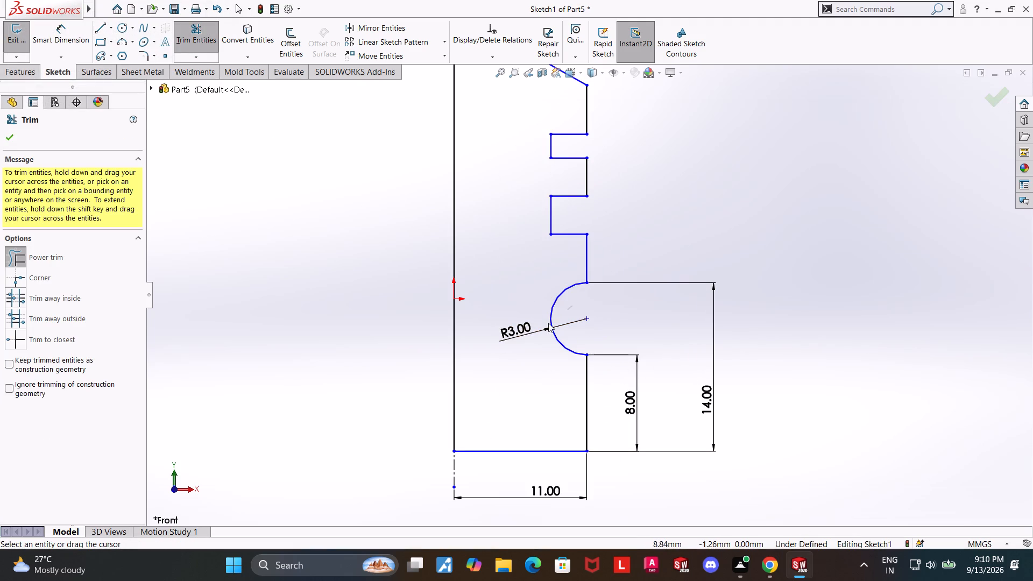
left_click_drag(548, 323, 526, 351)
key("Escape")
key("Escape")
Bridge the gap in the outer side with a shallow inward three-point arc of about 5.5 mm radius.
left_click(121, 45)
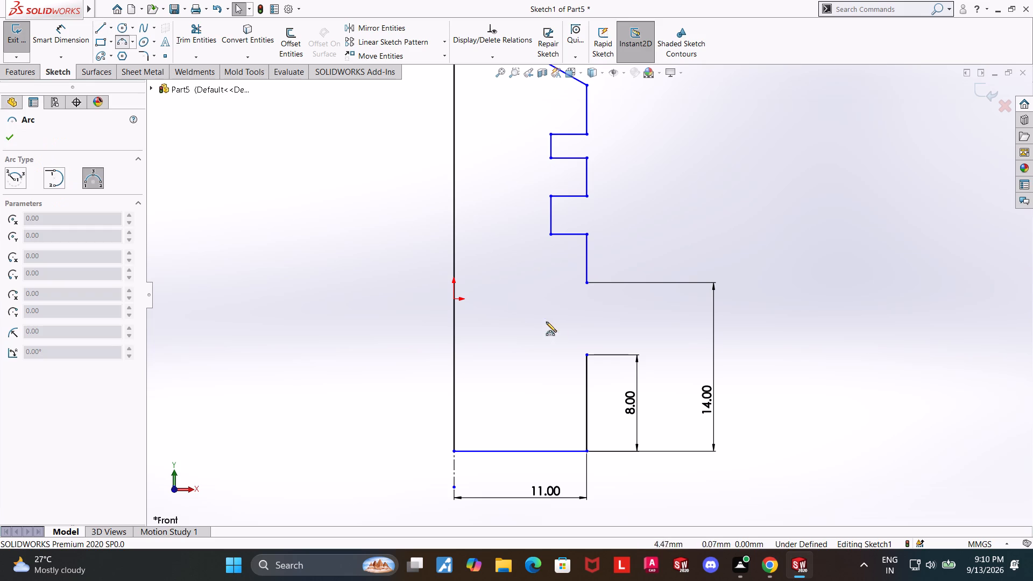
left_click(585, 282)
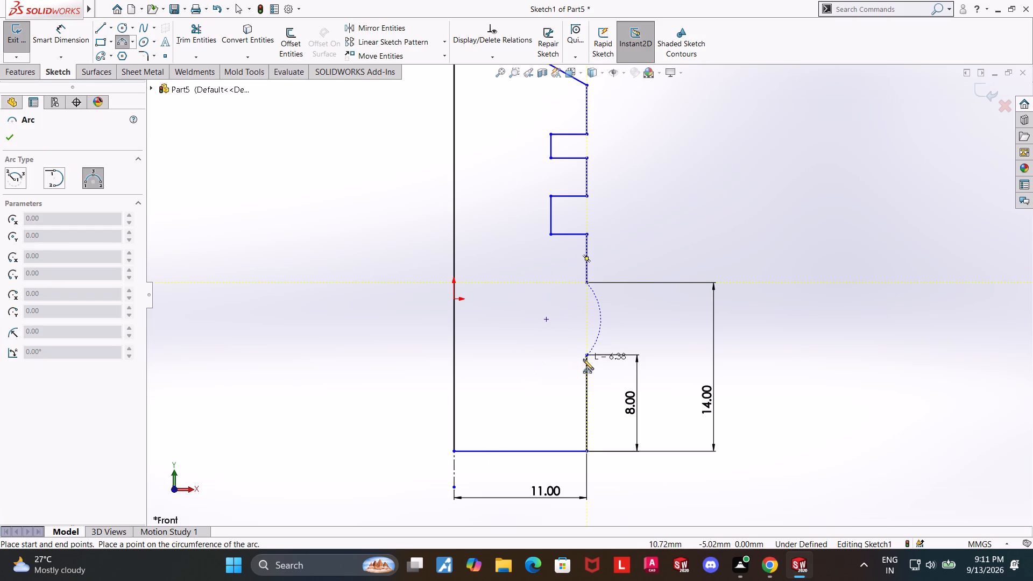
left_click(586, 355)
left_click(577, 329)
key("Escape")
key("Escape")
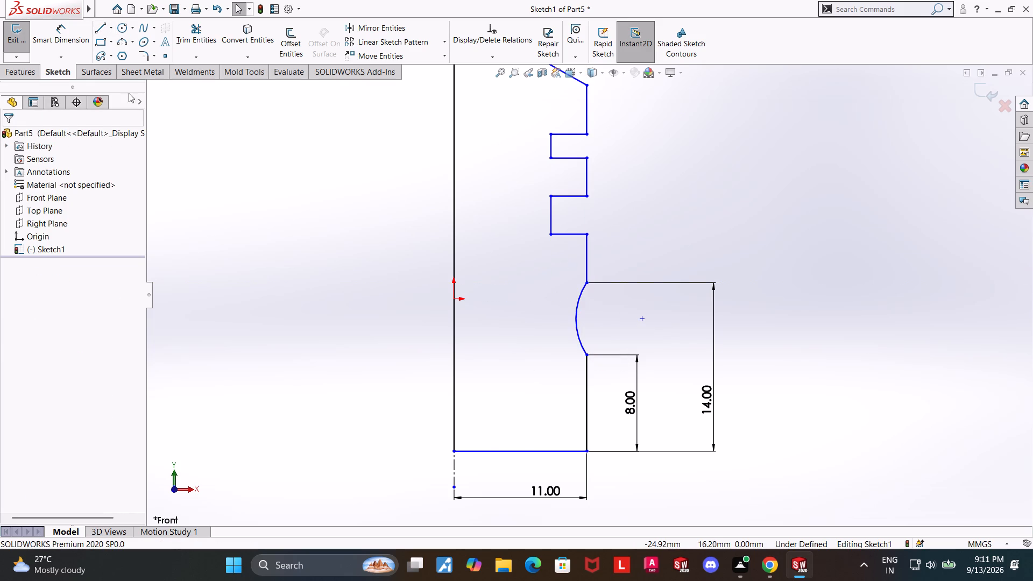
Dimension the new arc's radius as 6.38 mm.
left_click(73, 27)
left_click(577, 306)
left_click(520, 301)
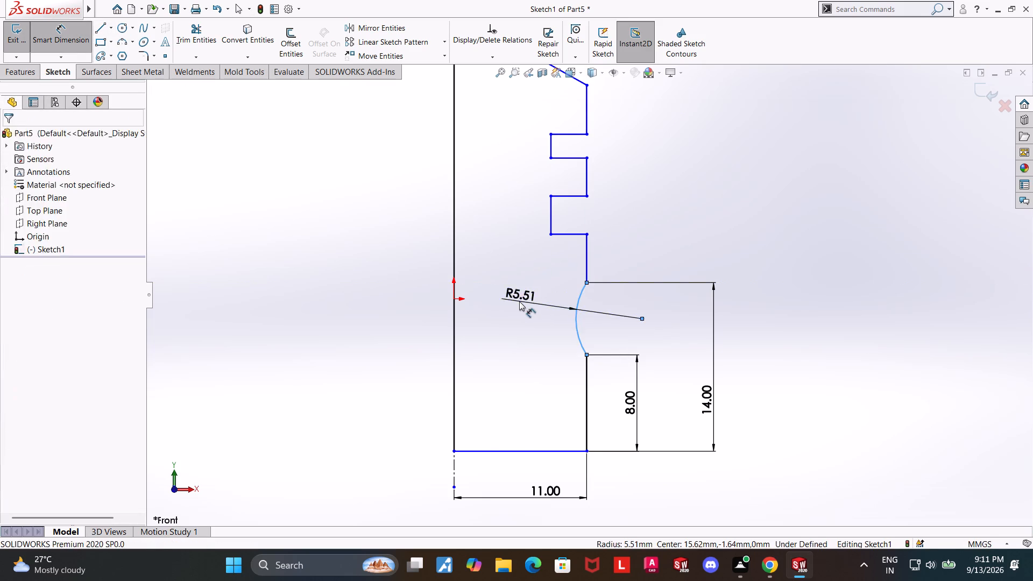
type("6.38")
key("Return")
key("Escape")
key("Escape")
key("Escape")
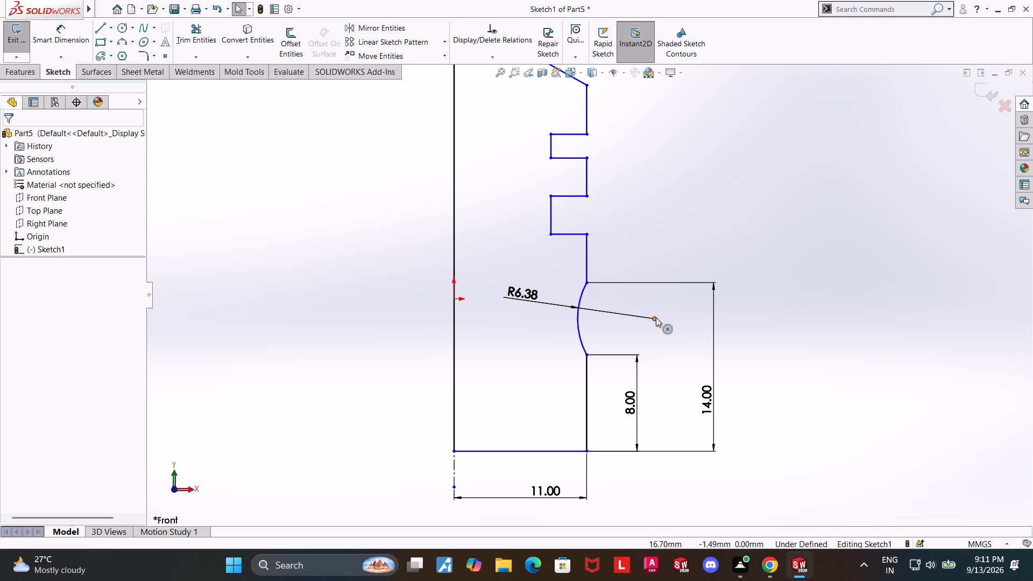
Dimension the height from the base line to the lower groove's bottom edge as 17 mm.
scroll(659, 319, "up", 1)
scroll(701, 306, "down", 1)
key("Escape")
key("Escape")
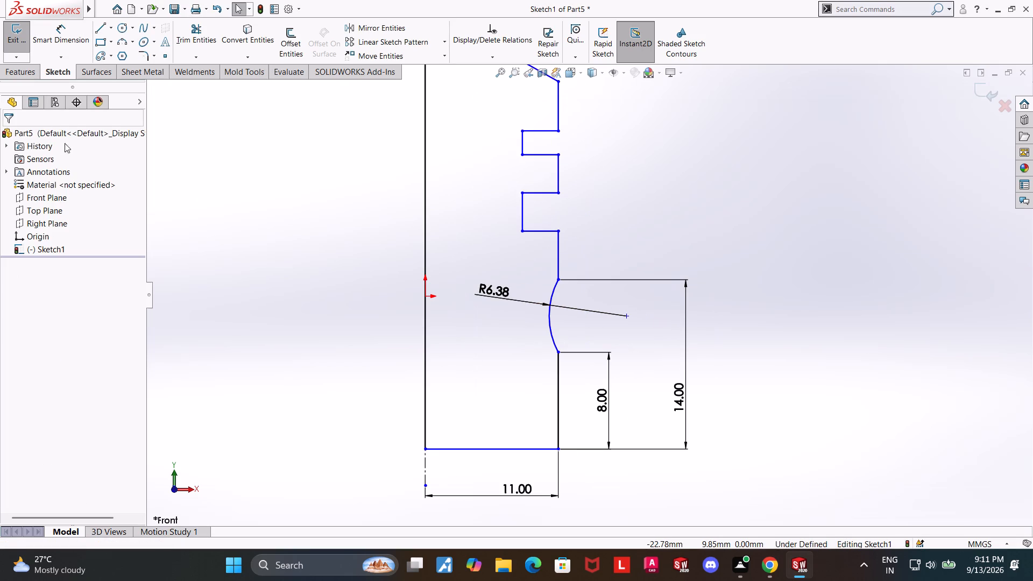
left_click(52, 47)
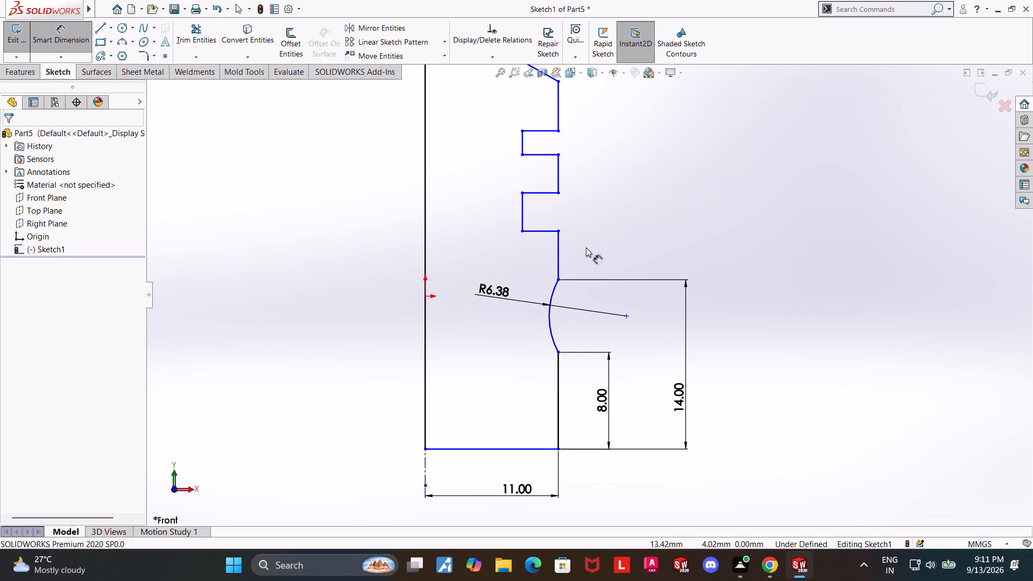
left_click(542, 232)
left_click(502, 449)
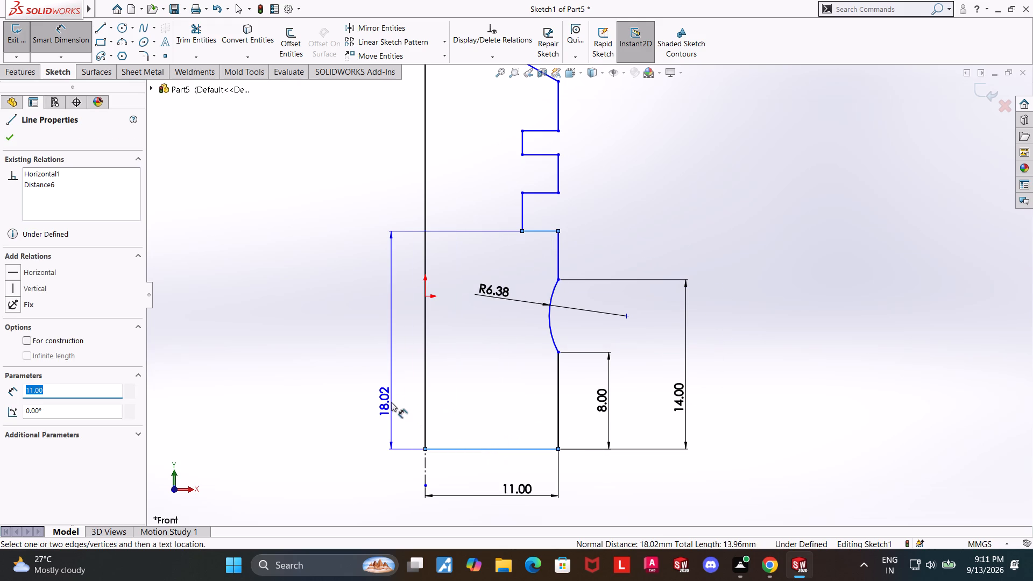
left_click(391, 402)
type("17")
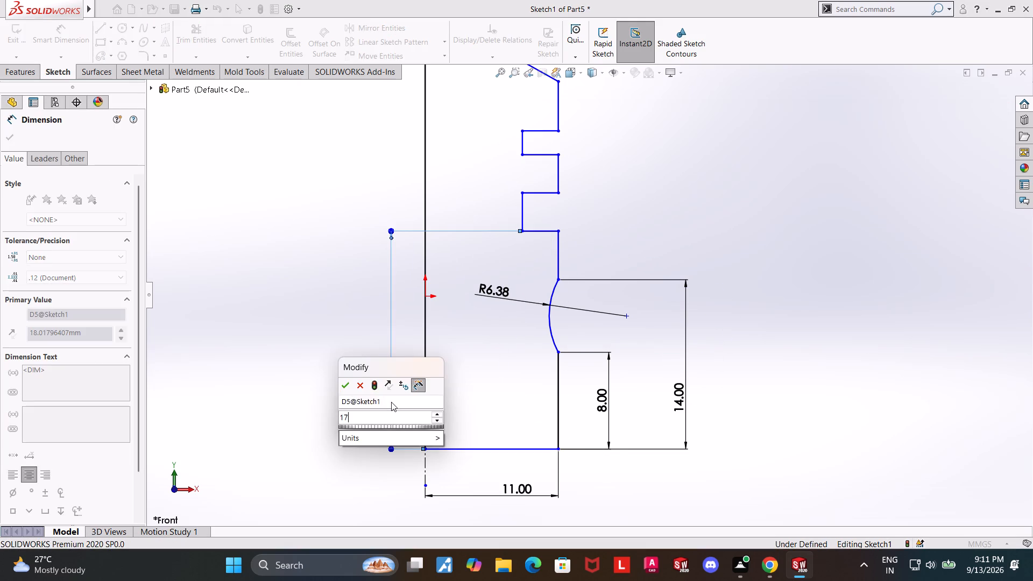
key("Return")
key("Escape")
key("Escape")
key("Escape")
Dimension the height from the base line to the lower groove's top edge as 18 mm.
left_click(53, 47)
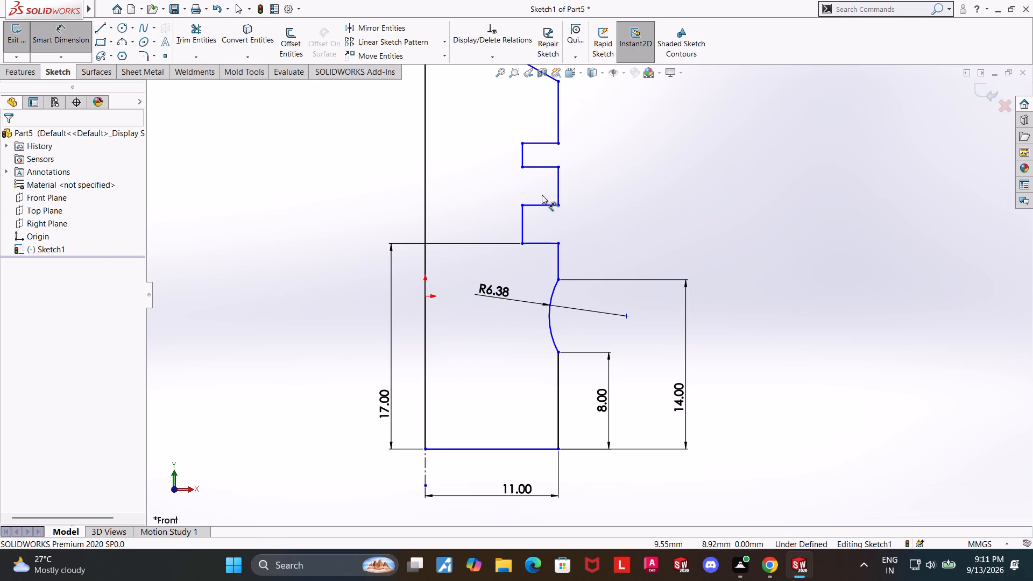
left_click(542, 205)
left_click(485, 447)
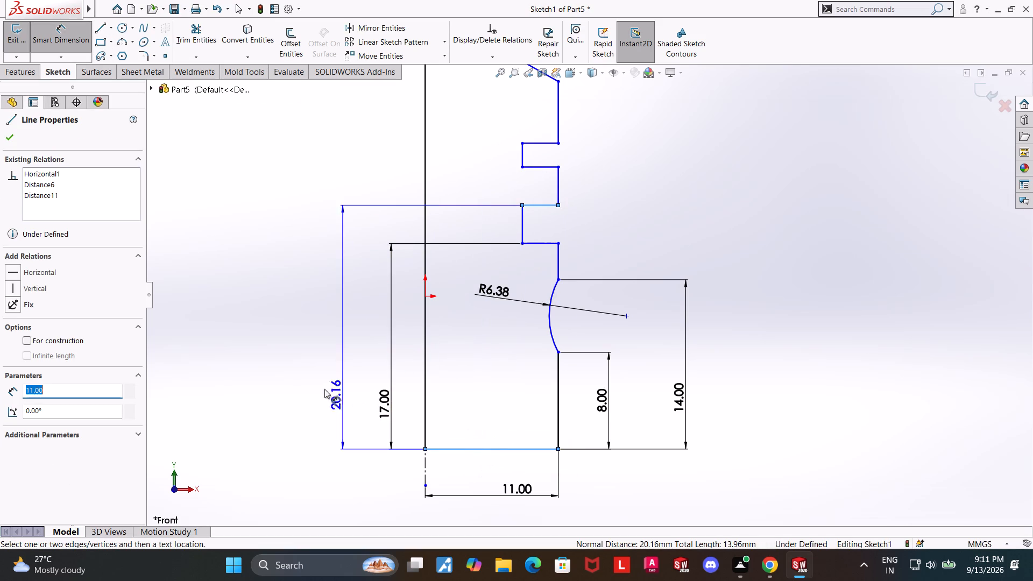
left_click(334, 391)
key("1")
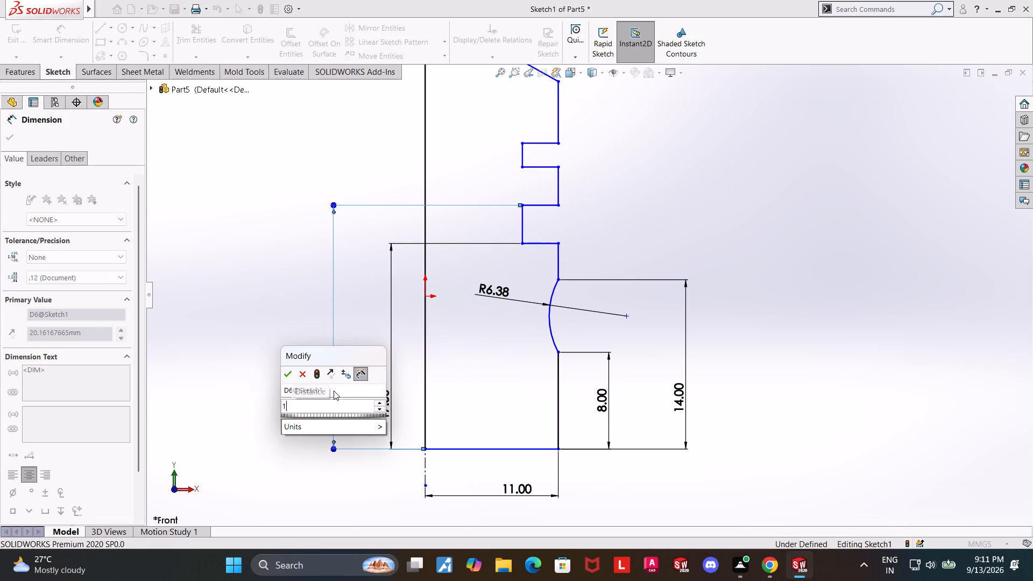
key("8")
key("Return")
key("Escape")
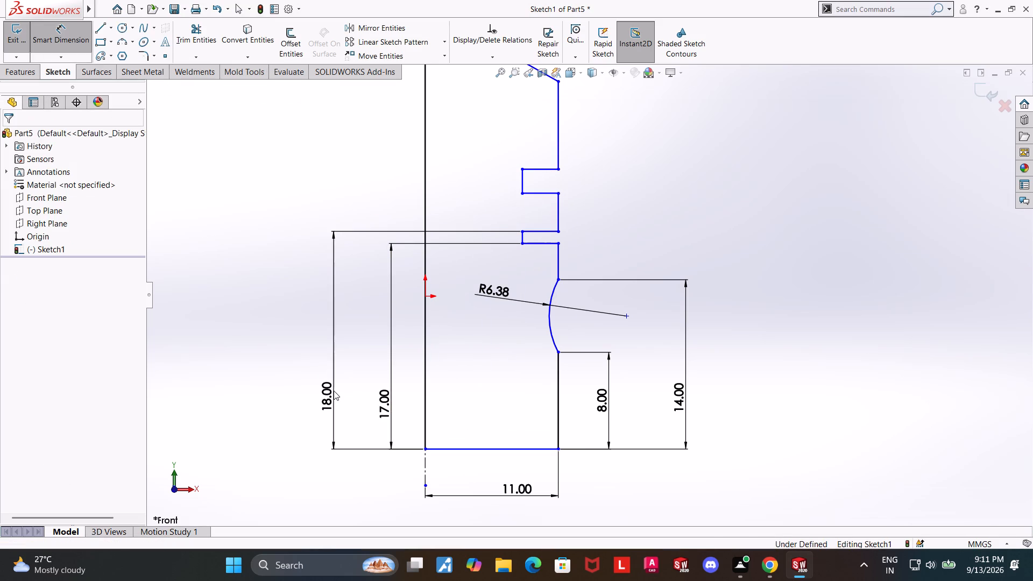
Dimension the height from the base line to the upper groove's bottom edge as 19 mm.
key("Escape")
key("Escape")
left_click(76, 26)
left_click(544, 195)
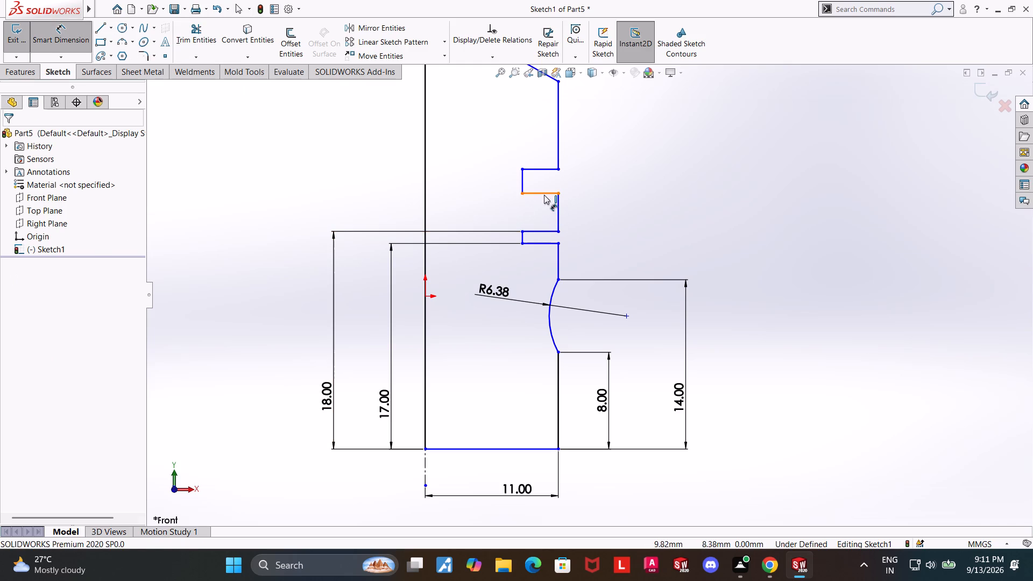
left_click(468, 447)
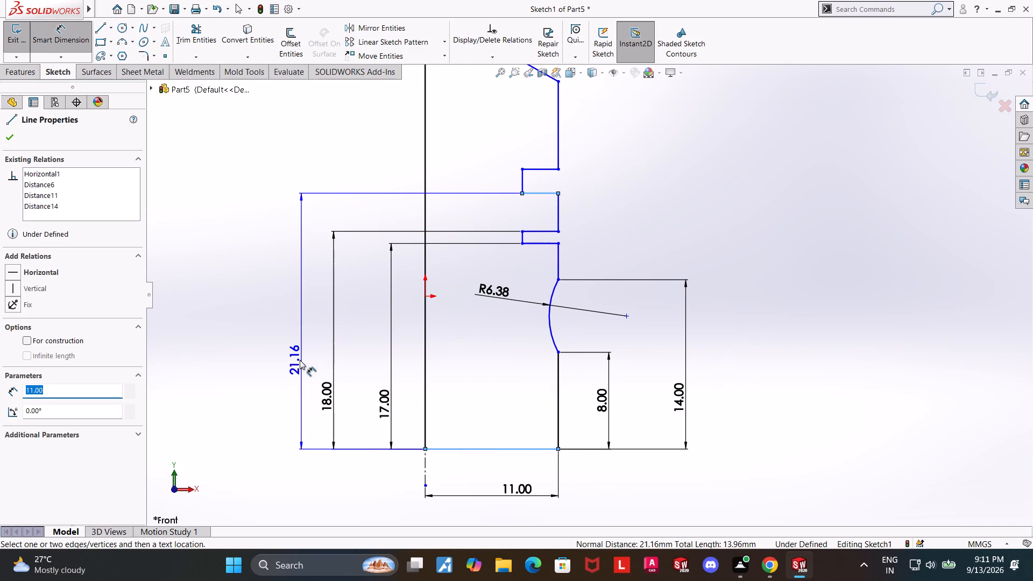
left_click(299, 360)
type("19")
key("Return")
key("Escape")
key("Escape")
Dimension the height from the base line to the upper groove's top edge as 20 mm.
left_click(72, 26)
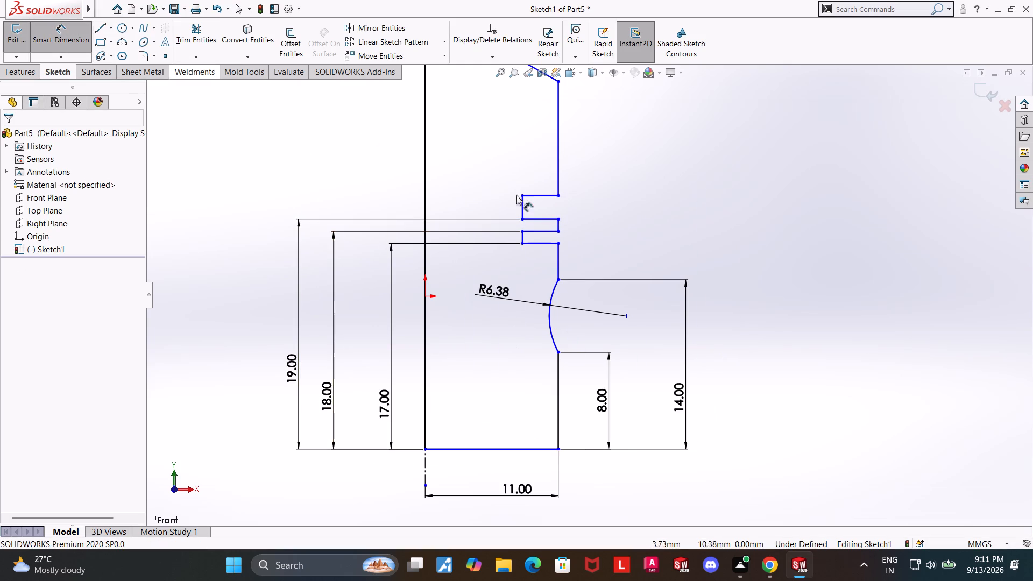
left_click(540, 195)
left_click(467, 446)
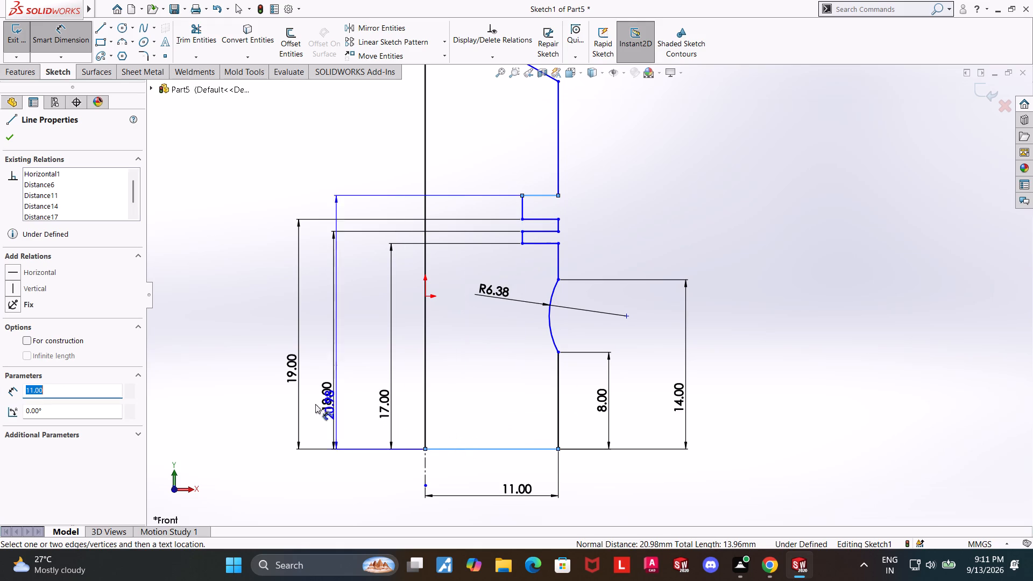
left_click(267, 405)
type("20")
key("Return")
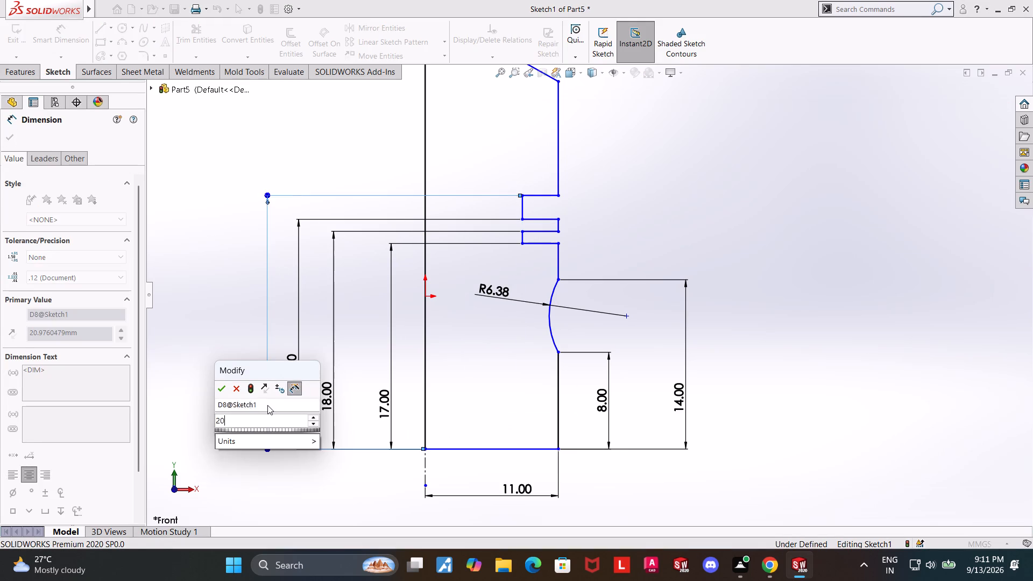
key("Escape")
key("Escape")
key("Escape")
Dimension the height from the base line to the sloped edge's lower outer corner as 23 mm.
left_click(65, 25)
scroll(483, 121, "up", 1)
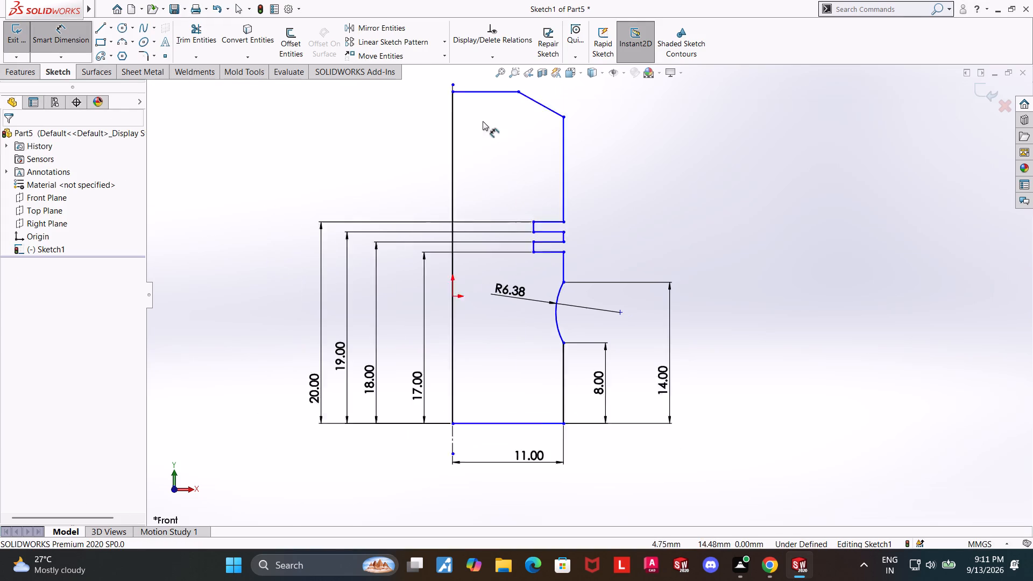
scroll(483, 121, "up", 1)
left_click(568, 147)
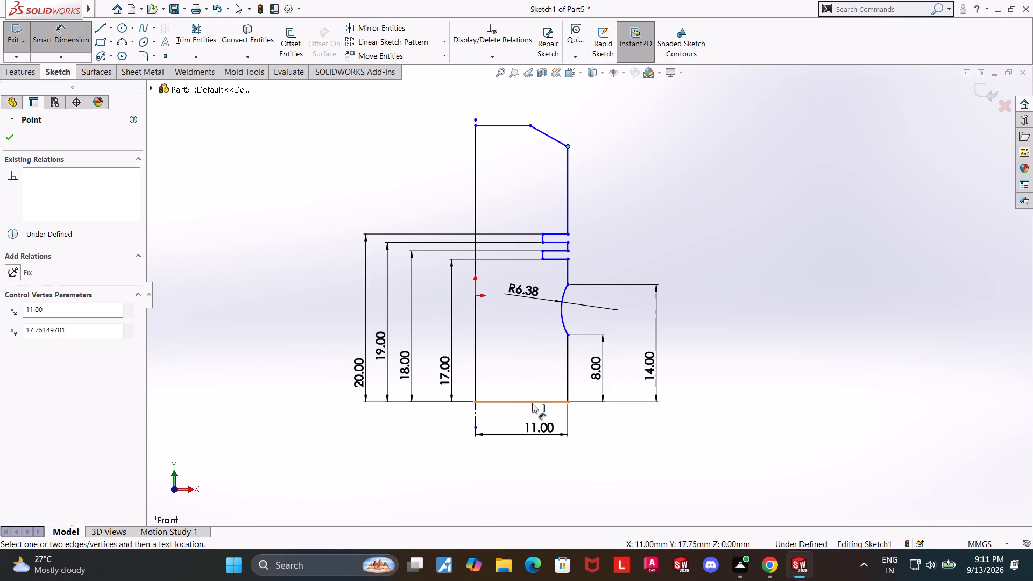
left_click(532, 403)
left_click(728, 347)
type("23")
key("Return")
key("Escape")
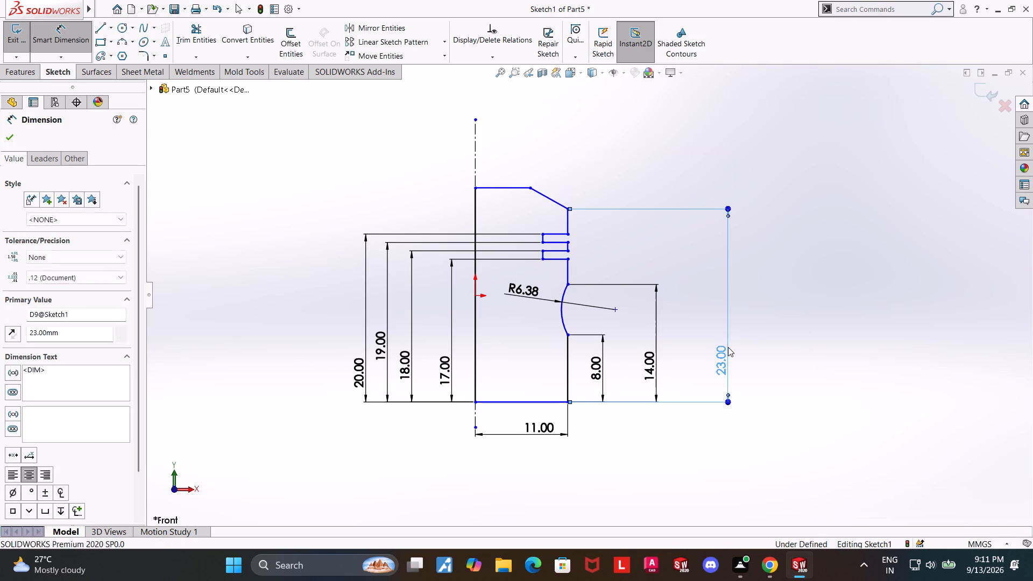
key("Escape")
Dimension the overall height from the base line to the profile's top edge as 27 mm.
left_click(64, 27)
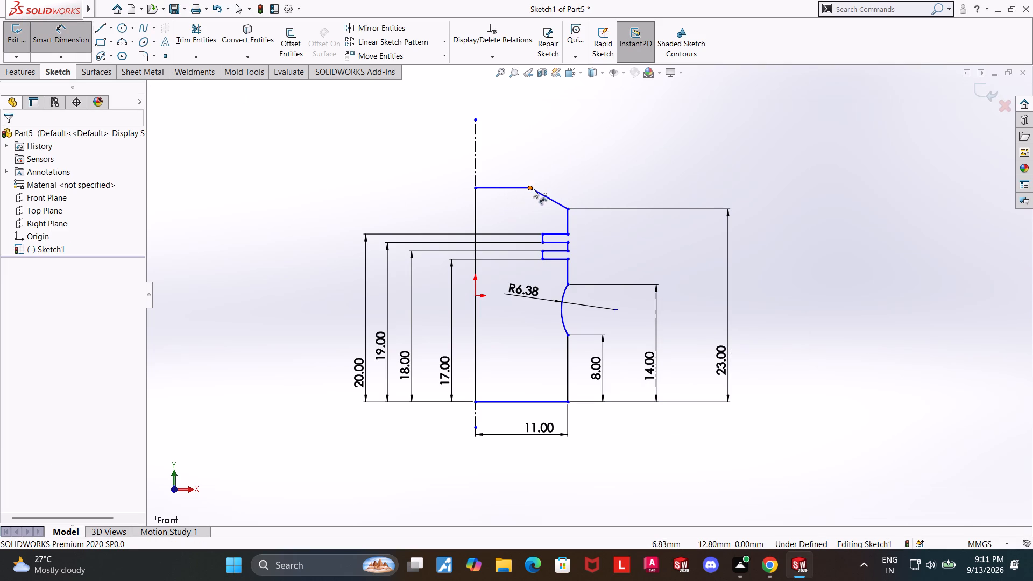
left_click(514, 186)
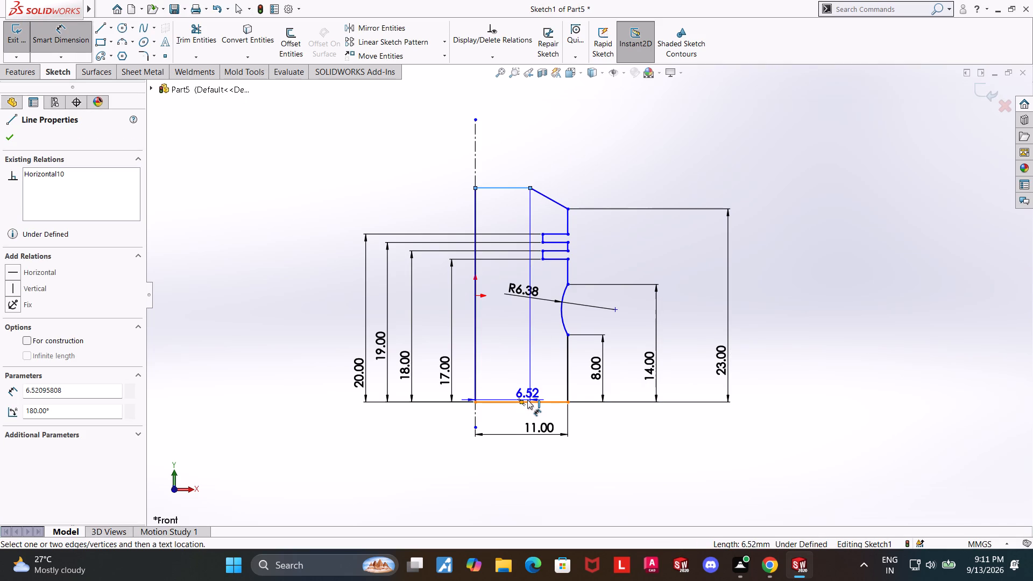
left_click(527, 400)
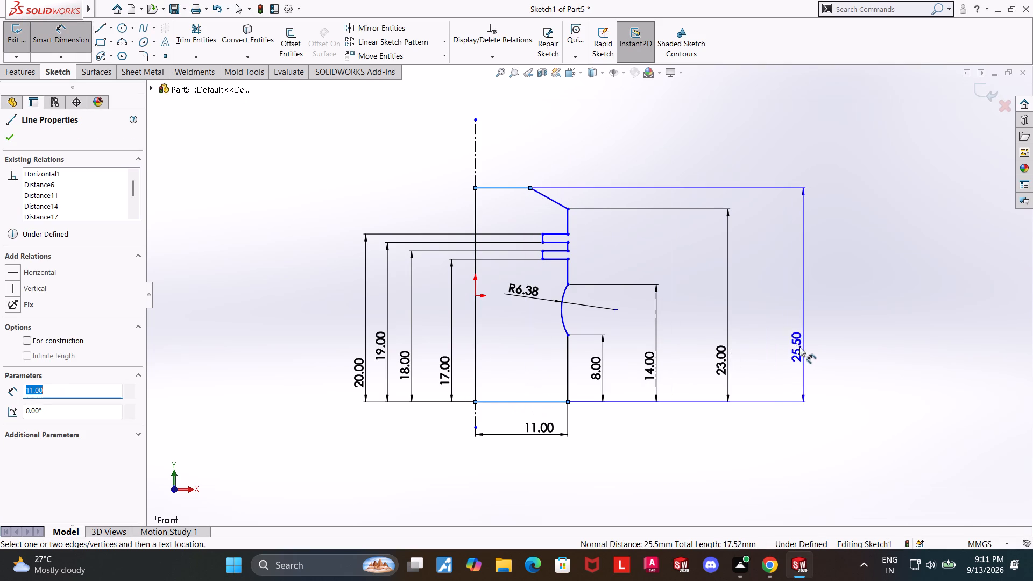
left_click(782, 346)
type("27")
key("Return")
key("Escape")
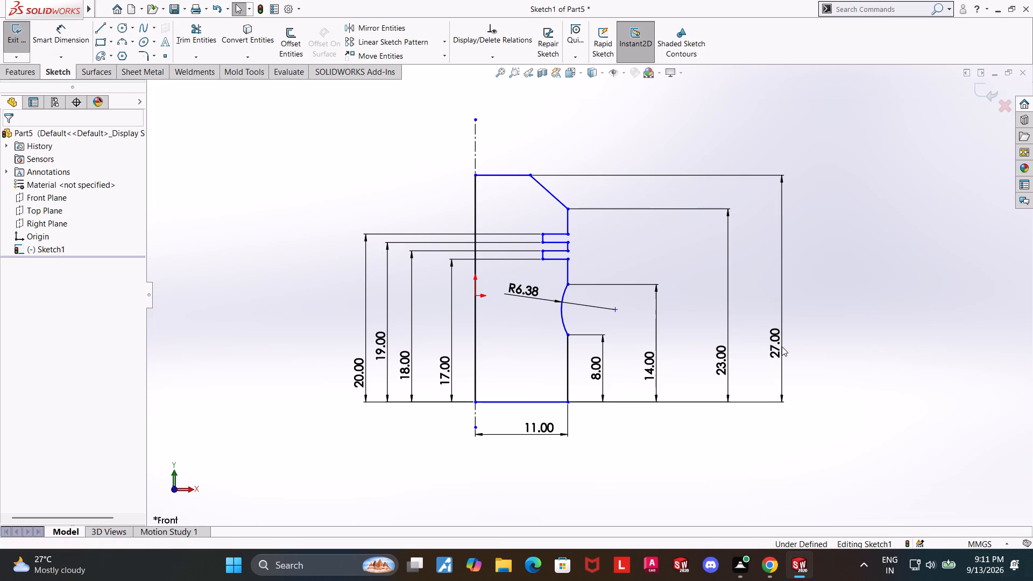
key("Escape")
key("Escape")
key("Escape")
key("Escape")
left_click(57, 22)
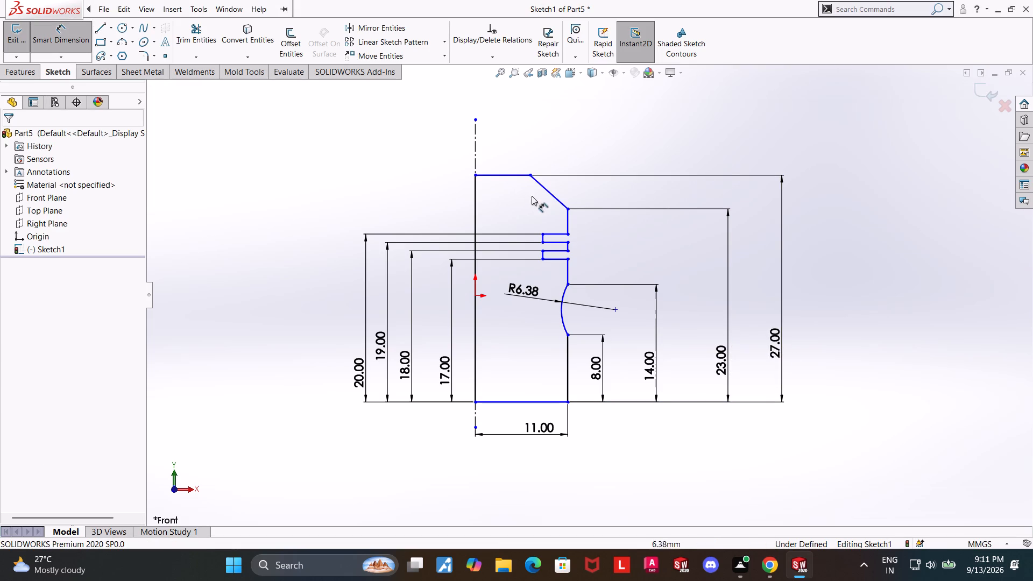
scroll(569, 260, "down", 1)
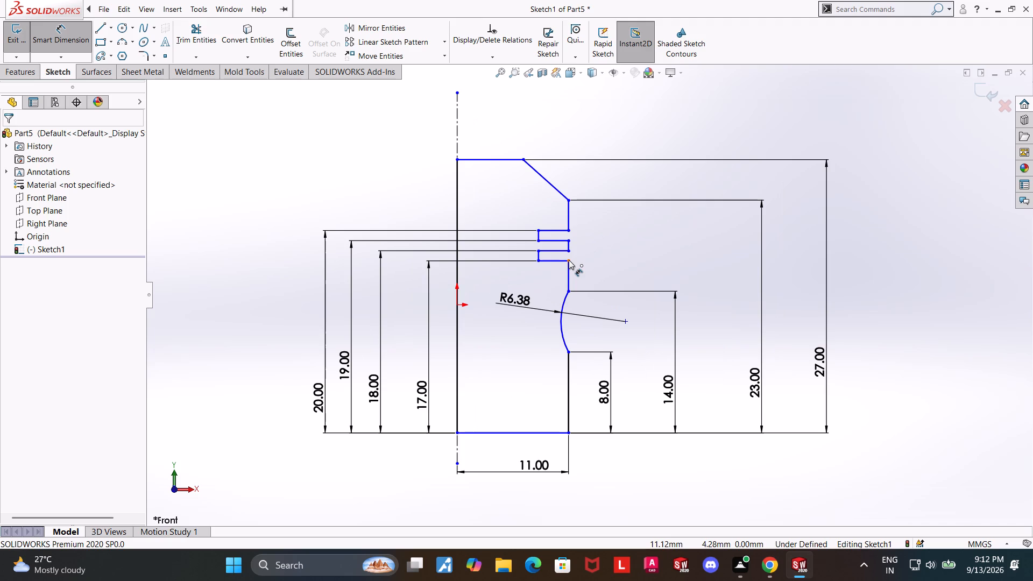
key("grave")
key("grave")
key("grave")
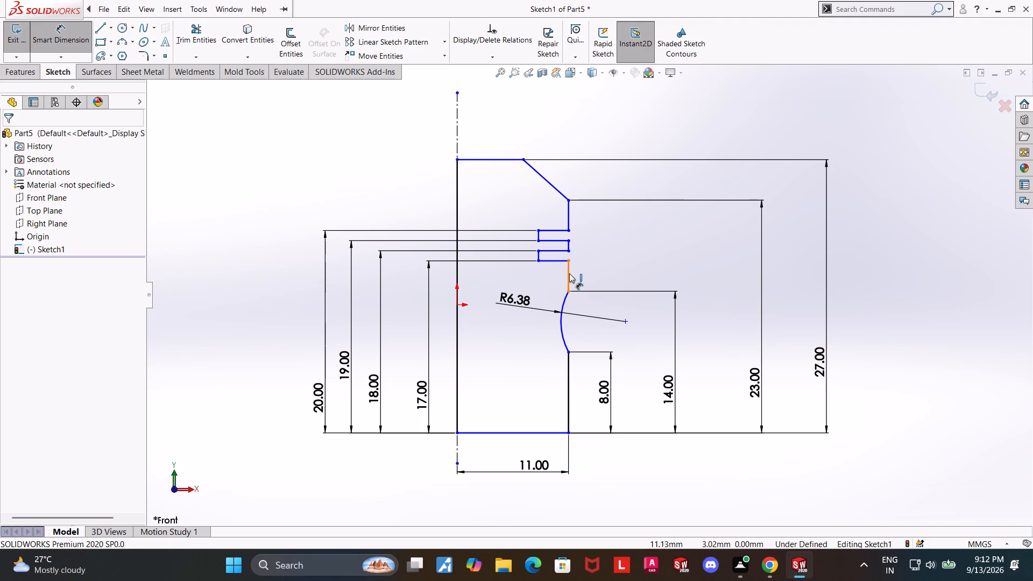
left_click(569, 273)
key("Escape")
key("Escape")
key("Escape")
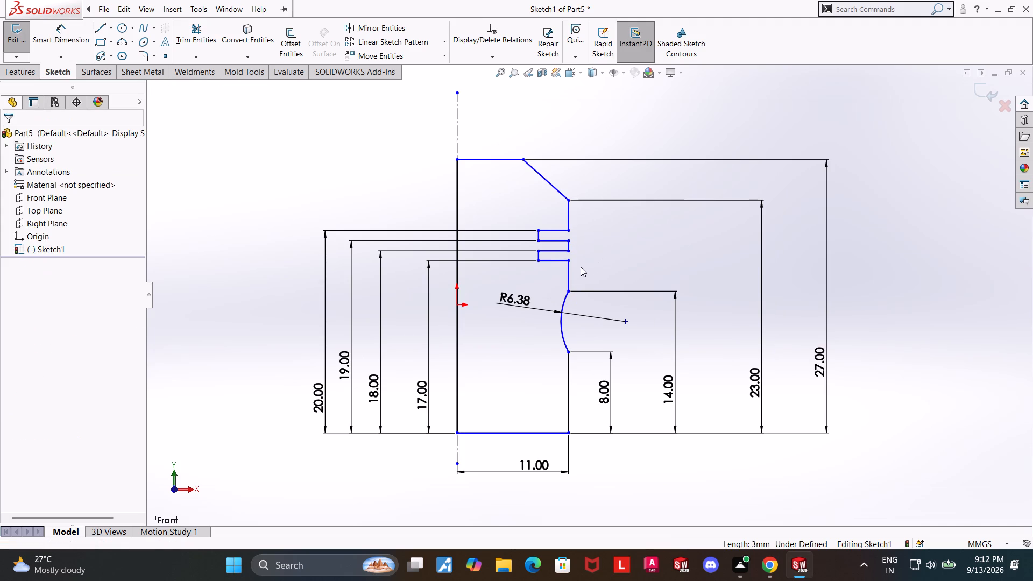
Make the outer line between the arc and lower groove collinear with the short outer line between the two grooves.
left_click(568, 271)
left_click(568, 246, "ctrl")
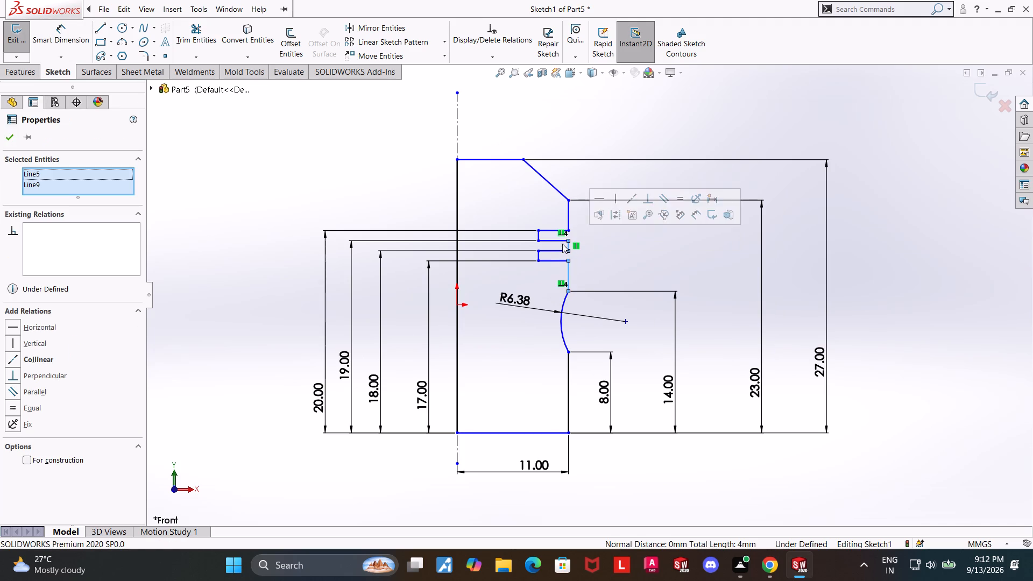
left_click(16, 363)
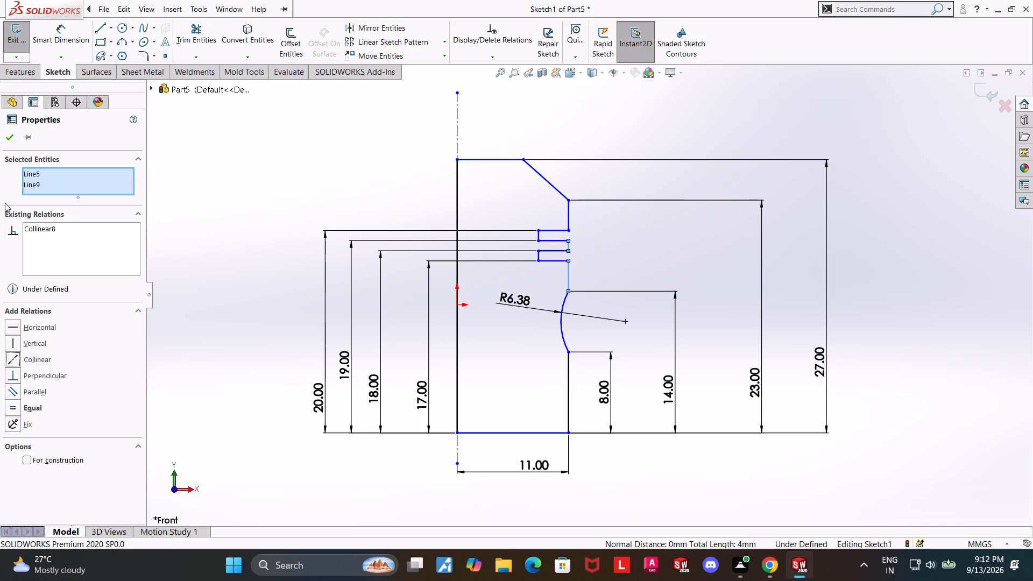
double_click(12, 141)
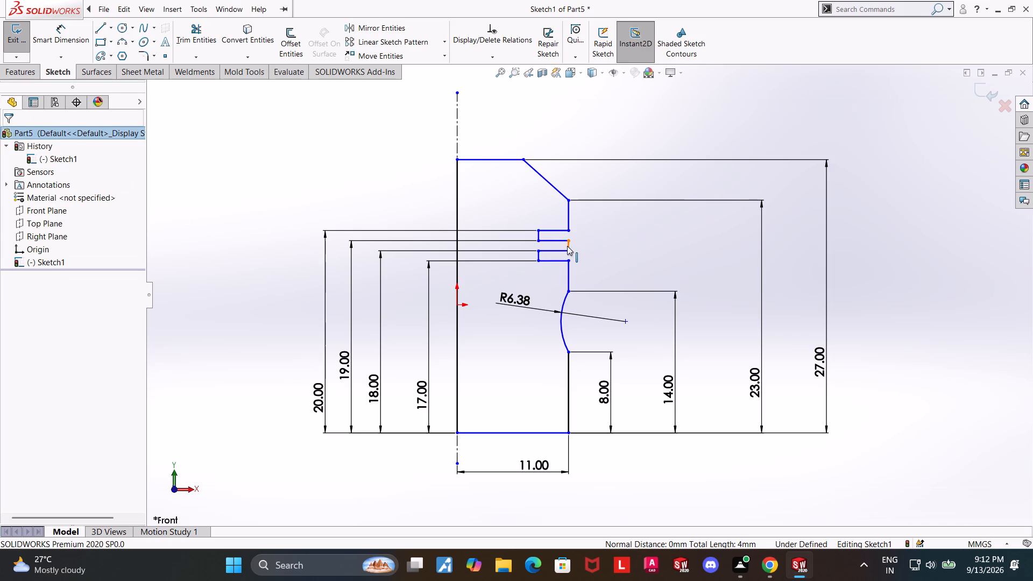
Make the short outer line between the grooves collinear with the outer line above the upper groove.
left_click(567, 246)
left_click(571, 218, "ctrl")
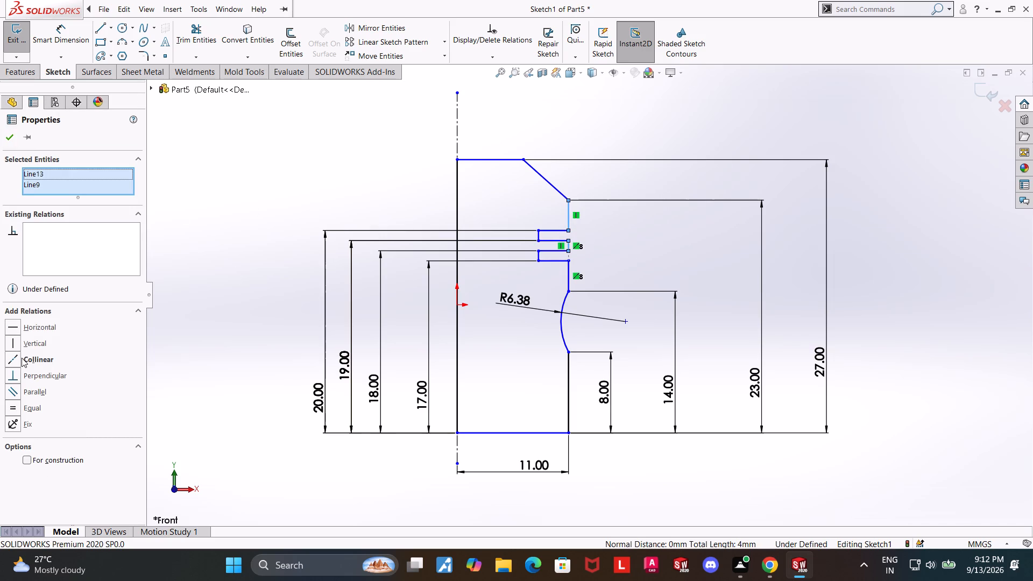
left_click(22, 358)
left_click(12, 143)
key("Escape")
key("Escape")
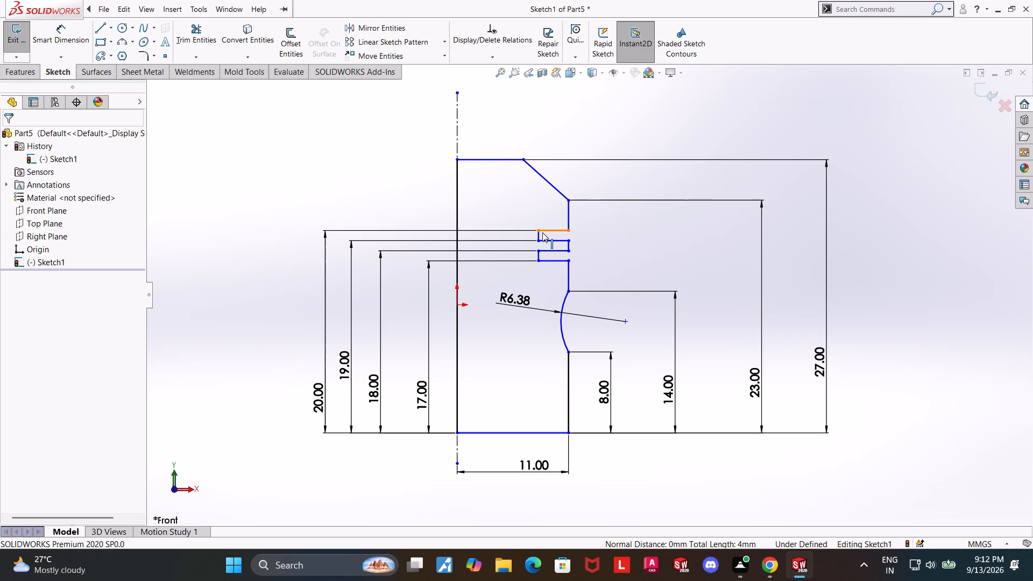
Make the inner vertical walls of the two grooves collinear.
left_click(539, 237)
left_click(539, 255, "ctrl")
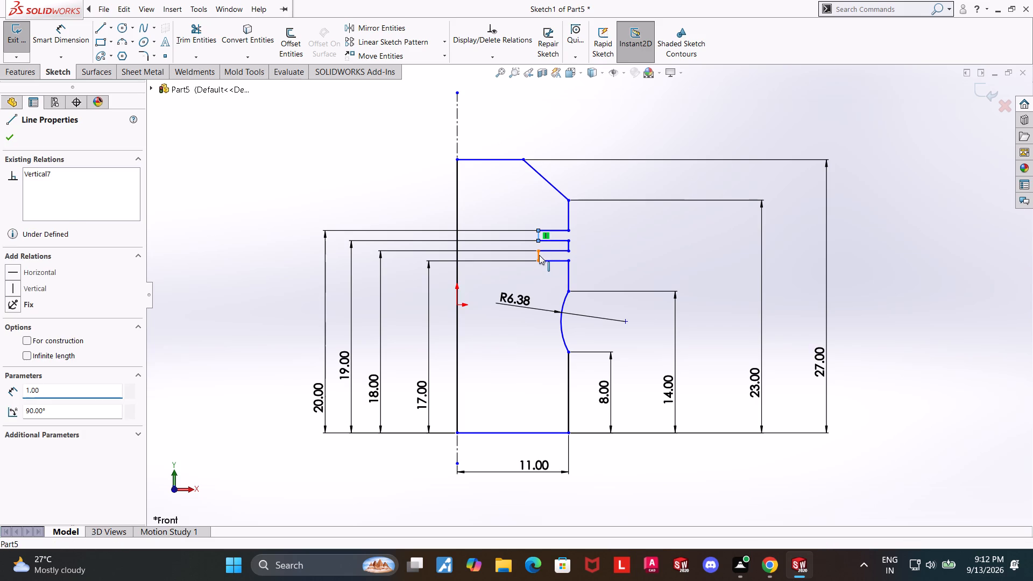
left_click(17, 358)
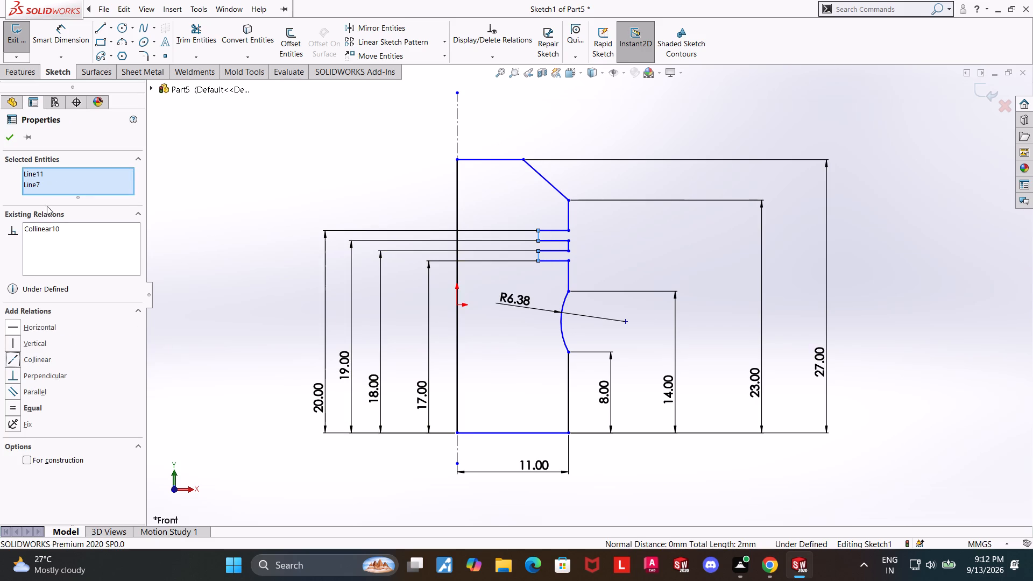
left_click(13, 138)
key("Escape")
key("Escape")
key("Escape")
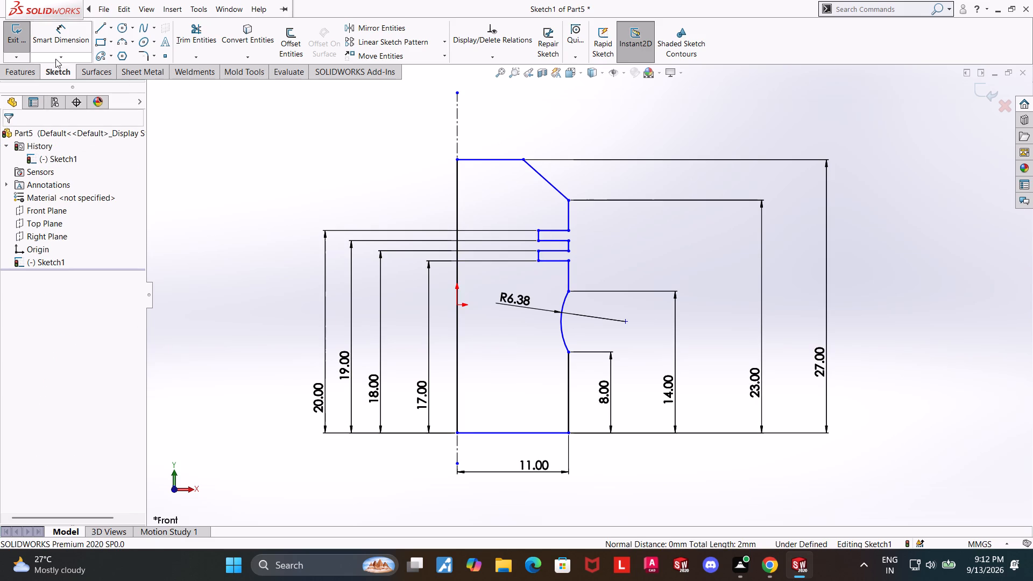
Dimension the horizontal distance from the centerline to the top edge's outer corner as 6.5 mm.
left_click(49, 36)
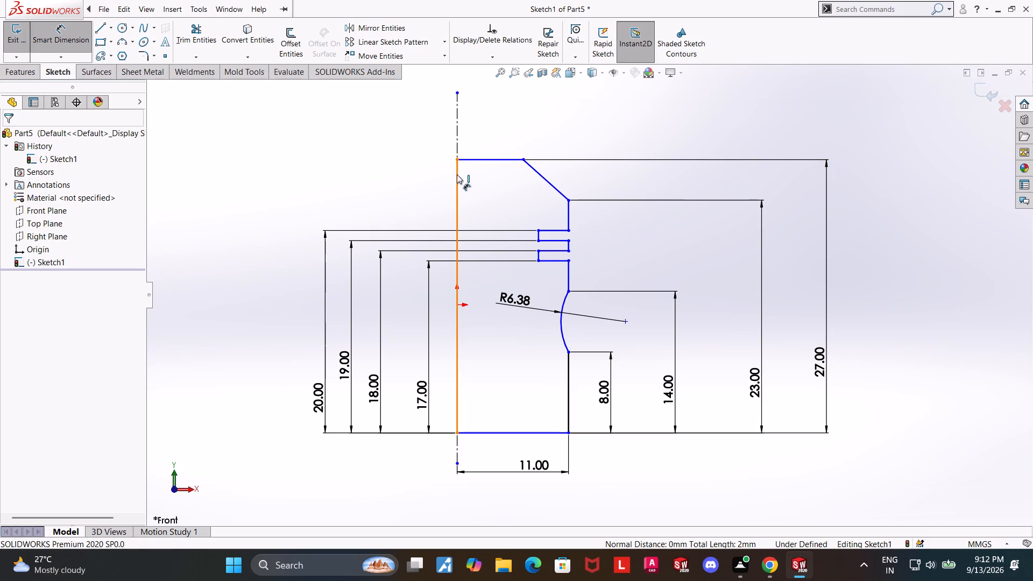
left_click(456, 144)
left_click(525, 159)
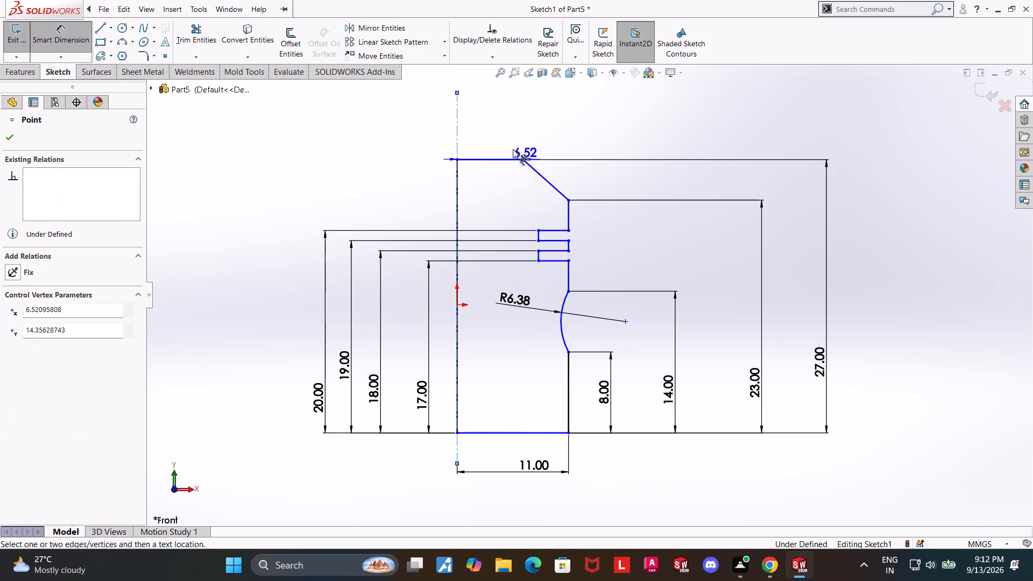
left_click(503, 140)
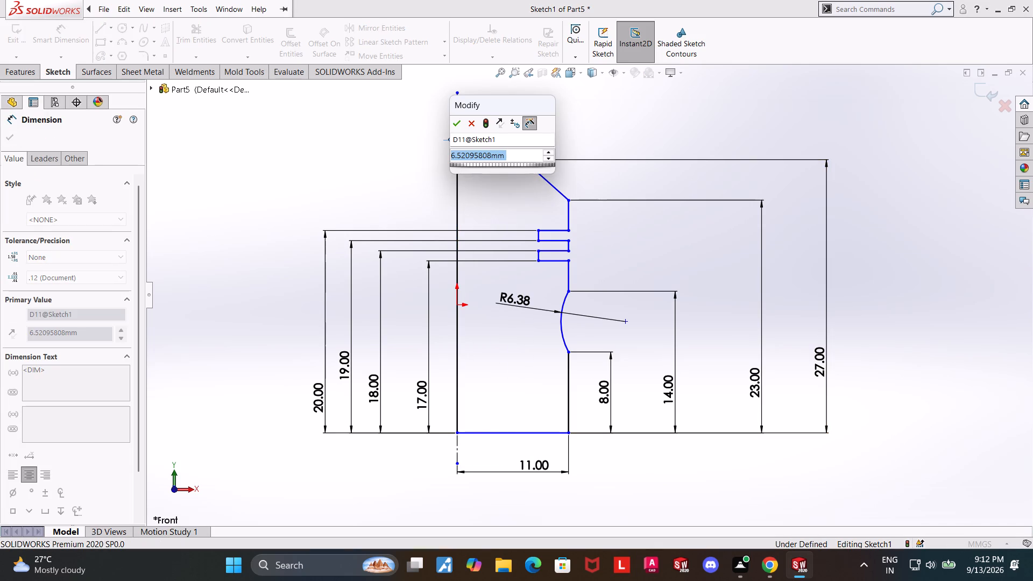
type("6.5")
key("Return")
key("Escape")
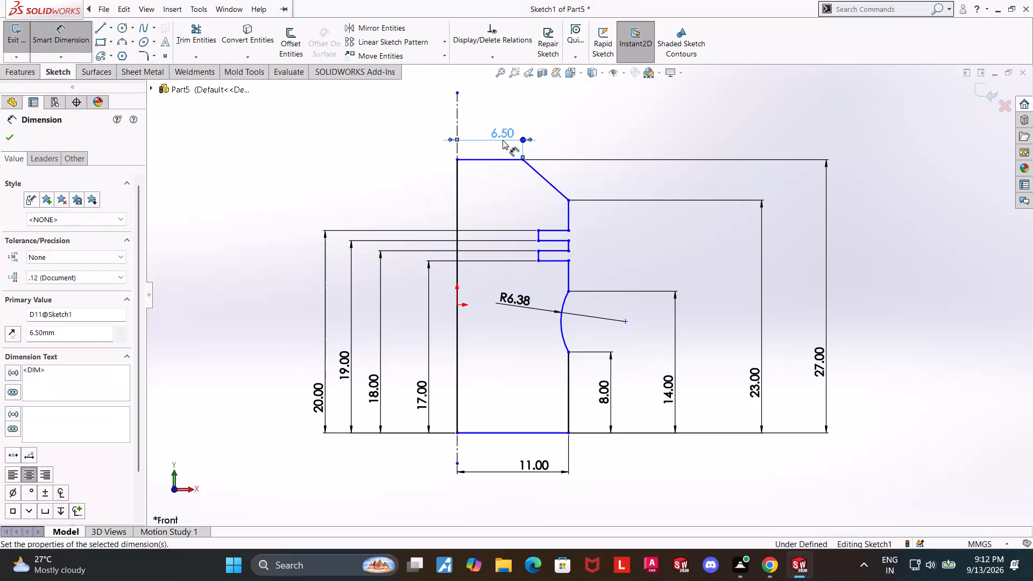
key("Escape")
key("Escape")
key("Escape")
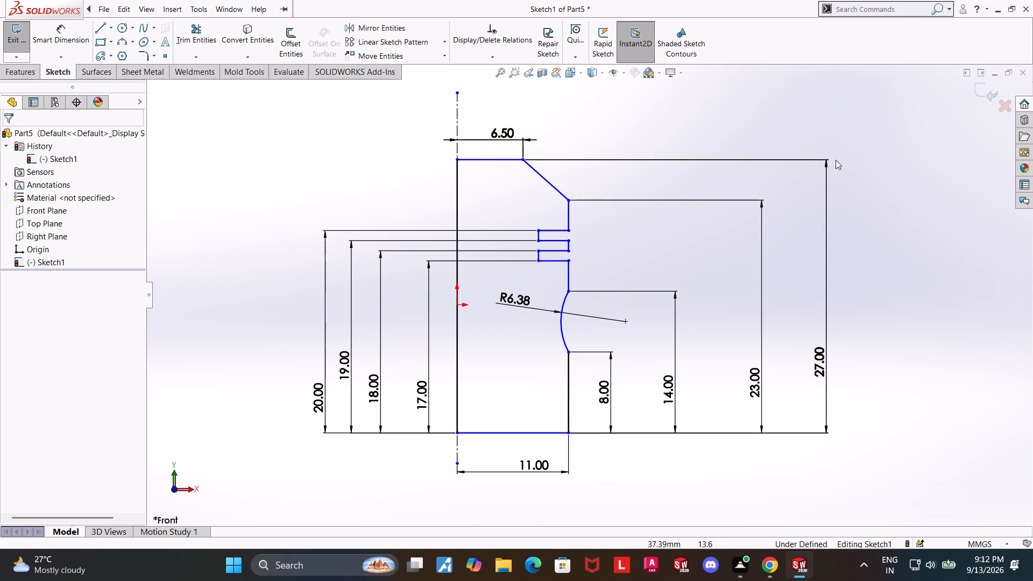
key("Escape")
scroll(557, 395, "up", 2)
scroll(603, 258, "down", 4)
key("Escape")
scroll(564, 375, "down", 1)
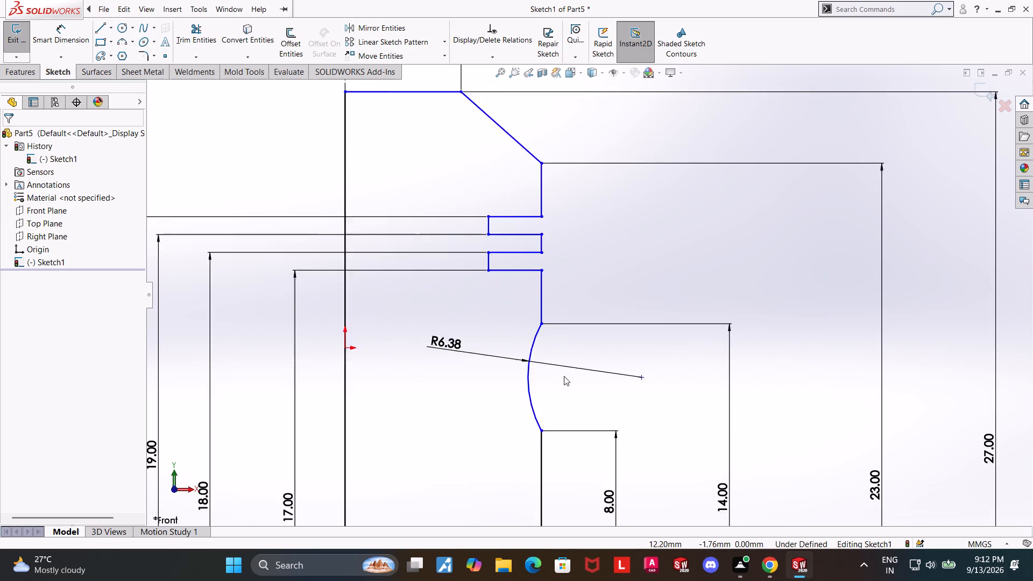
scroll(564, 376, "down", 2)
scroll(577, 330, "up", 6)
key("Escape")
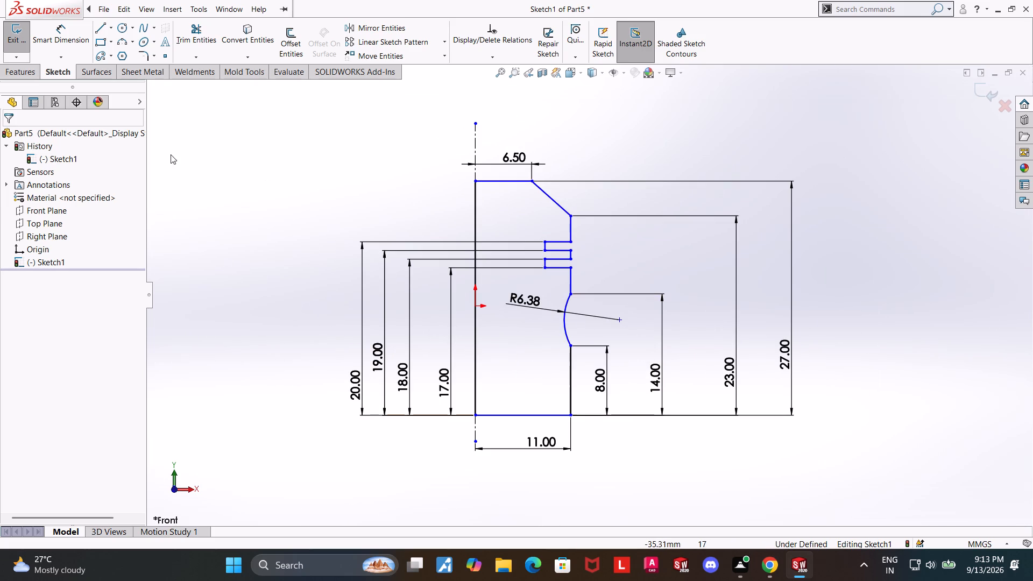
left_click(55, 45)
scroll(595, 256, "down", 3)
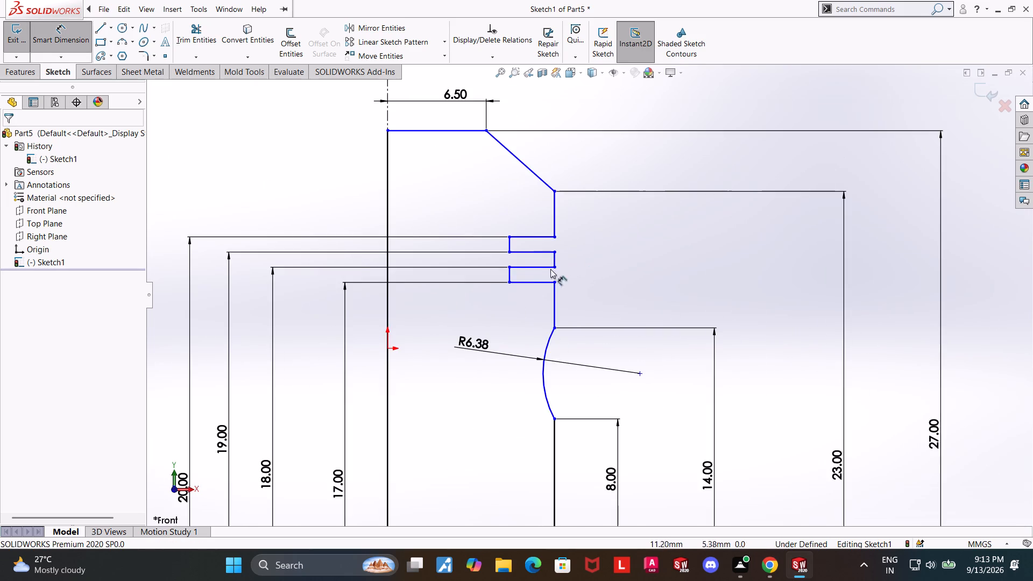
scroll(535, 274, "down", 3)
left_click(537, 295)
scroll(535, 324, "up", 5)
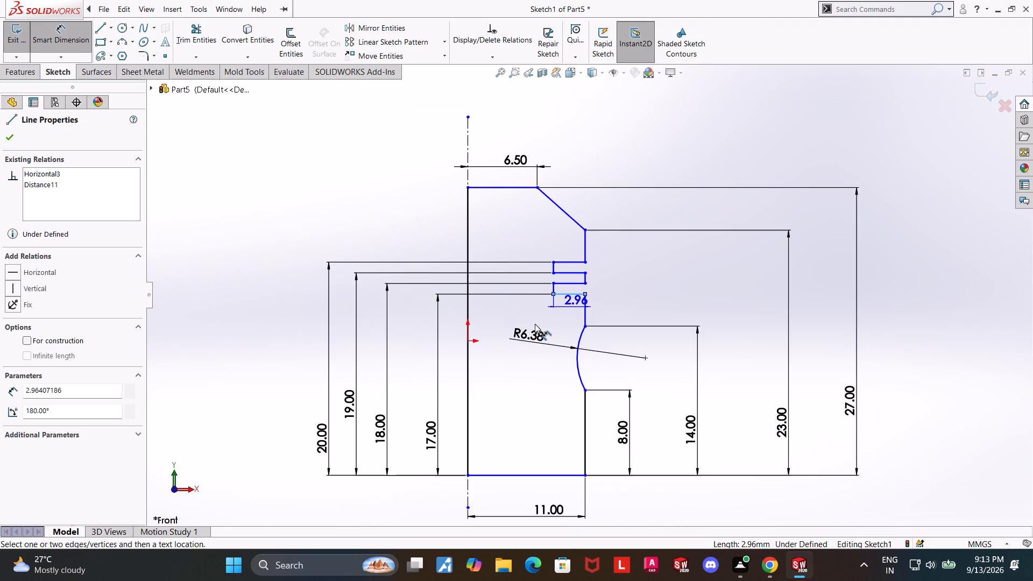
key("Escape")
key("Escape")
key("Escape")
Start a new Smart Dimension on the grooved profile.
left_click(37, 36)
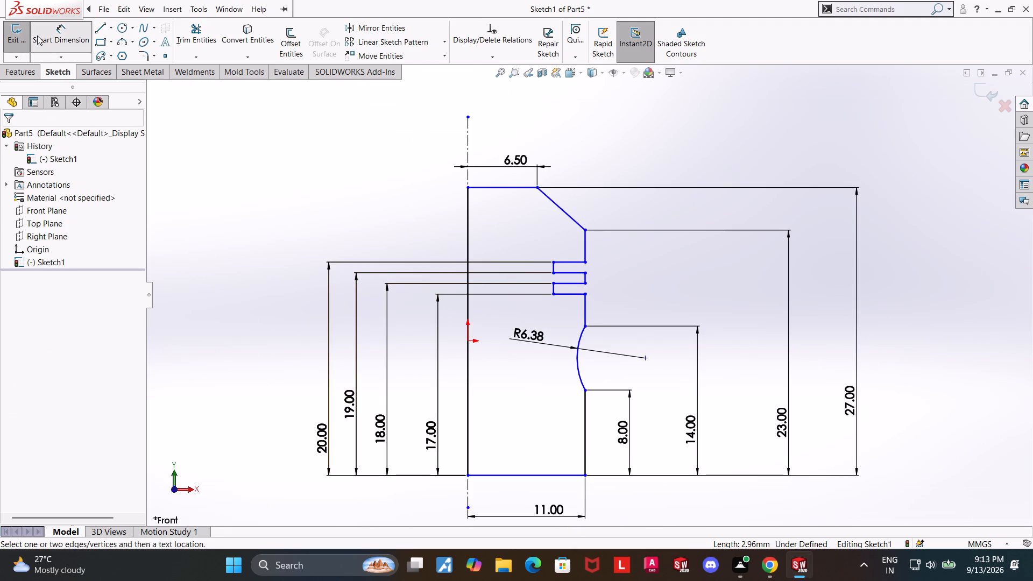
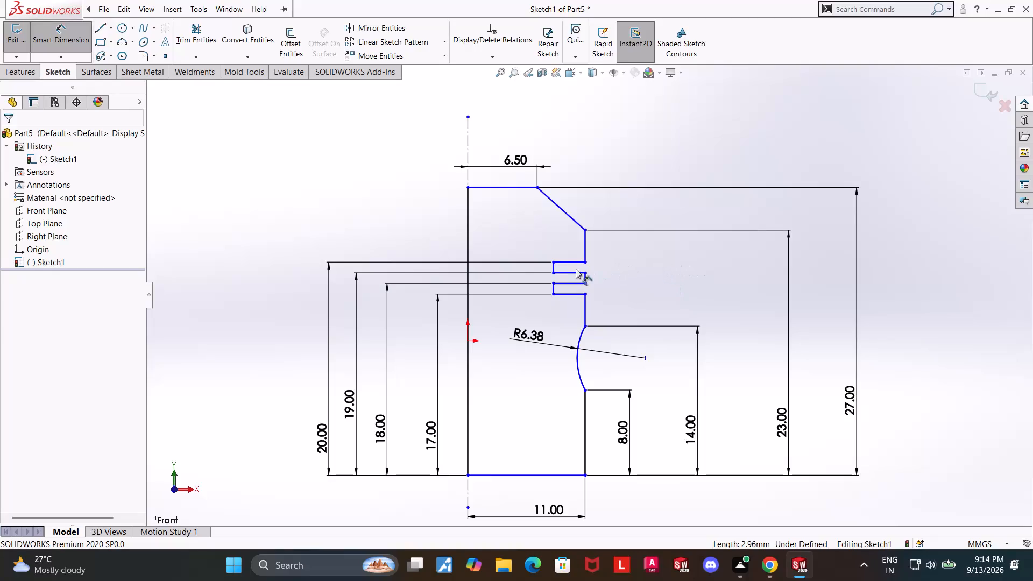
Dimension the horizontal distance from the profile's vertical axis edge to the upper groove's inner wall as 8 mm.
key("Escape")
left_click(58, 34)
left_click(554, 267)
left_click(469, 238)
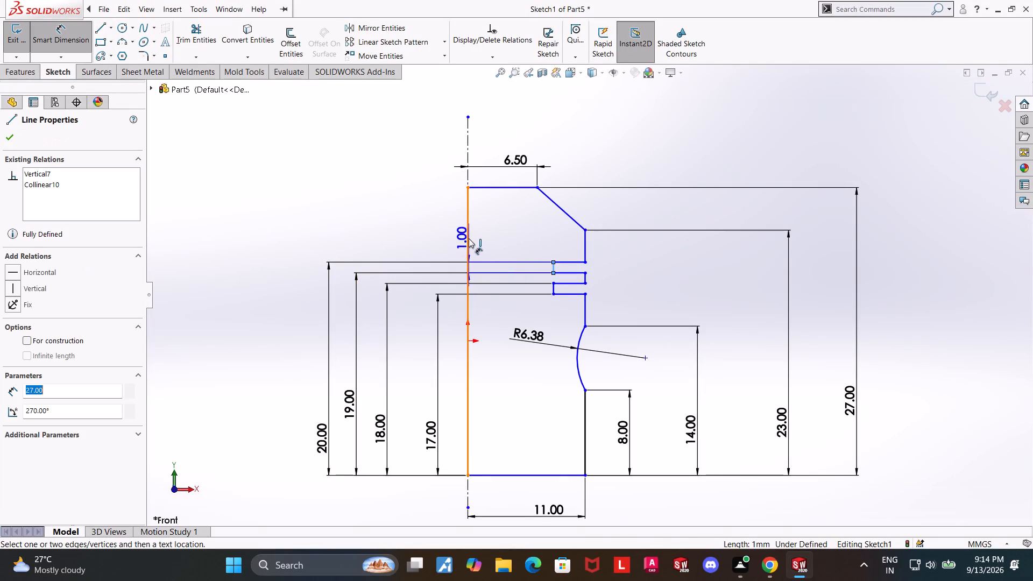
scroll(500, 467, "up", 2)
left_click(516, 434)
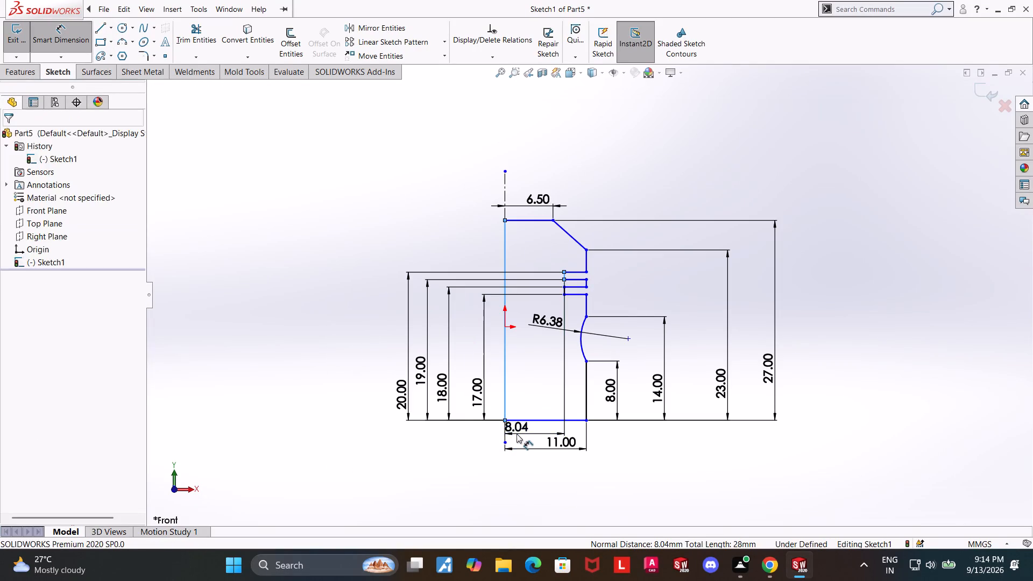
key("8")
key("Return")
key("Escape")
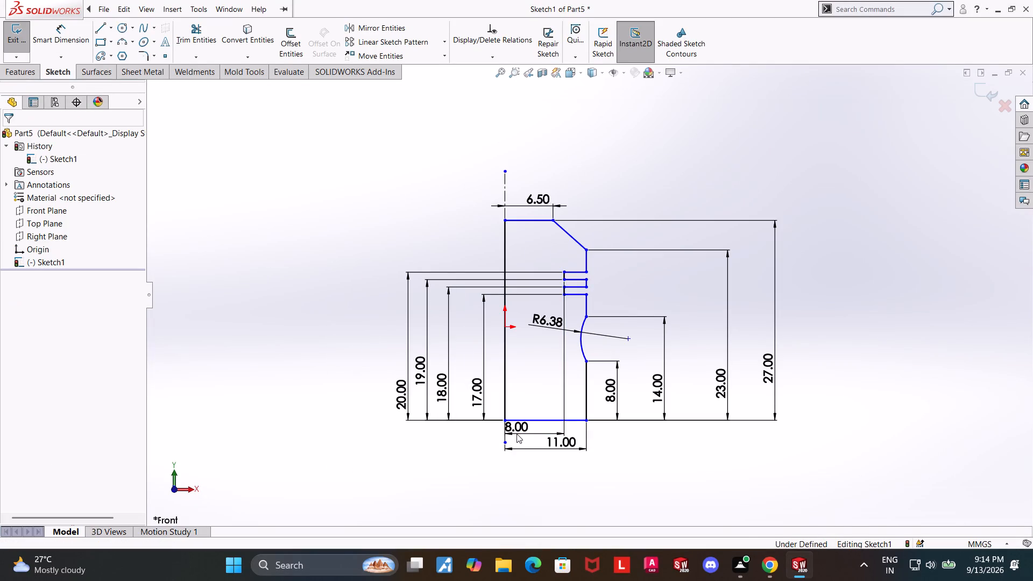
key("Escape")
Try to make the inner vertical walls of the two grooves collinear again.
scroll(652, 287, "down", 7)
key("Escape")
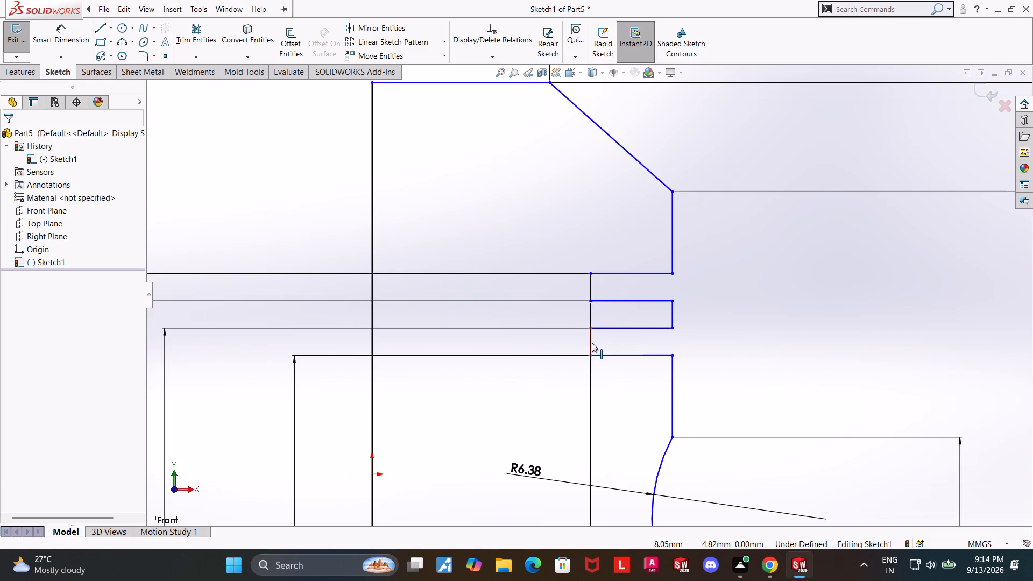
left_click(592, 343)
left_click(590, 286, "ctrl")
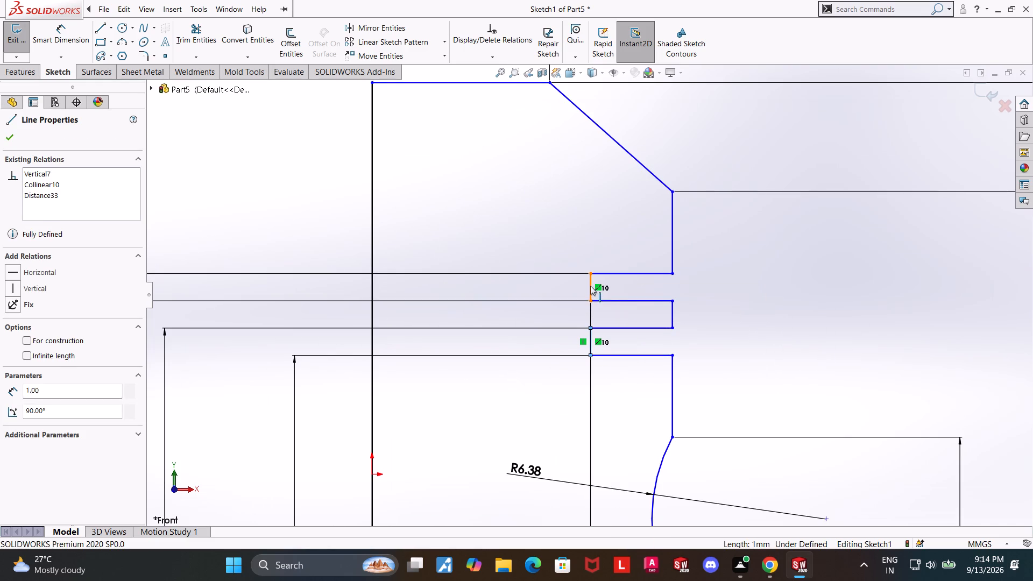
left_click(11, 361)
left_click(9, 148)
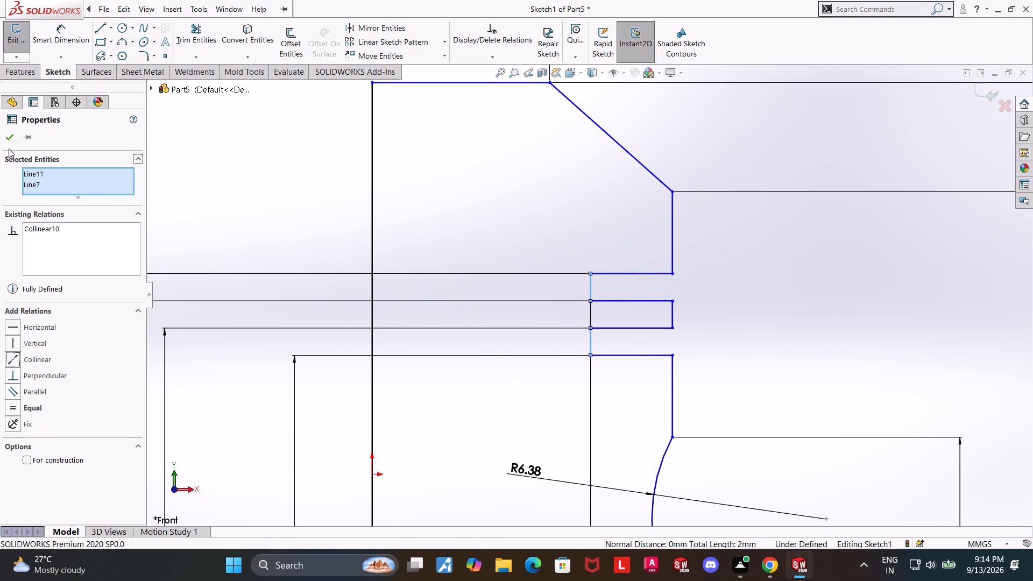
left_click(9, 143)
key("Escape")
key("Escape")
Dimension the vertical distance from the origin to the profile's top edge.
scroll(716, 280, "up", 4)
scroll(684, 320, "up", 5)
scroll(627, 323, "down", 2)
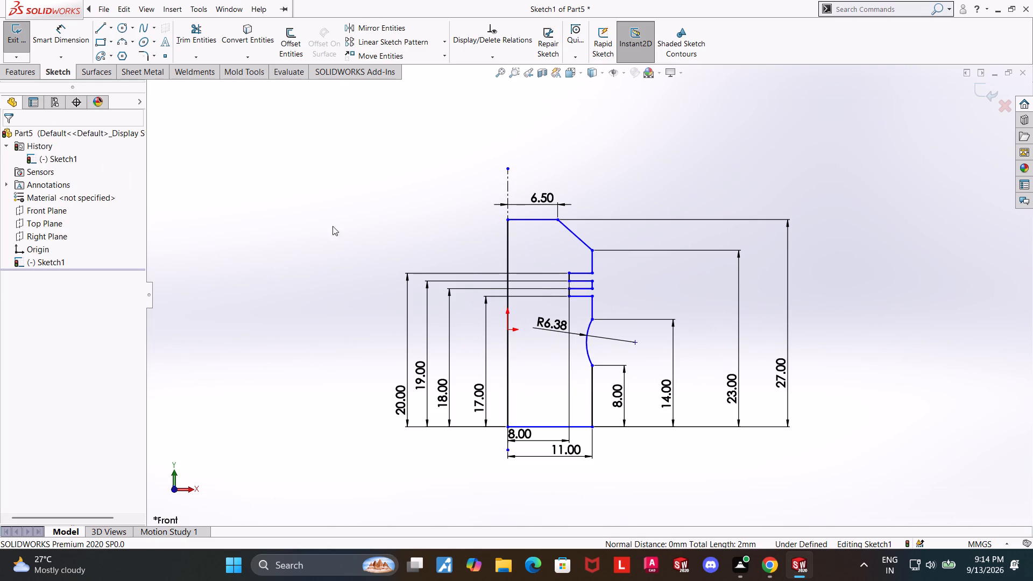
left_click(49, 36)
scroll(585, 265, "down", 5)
scroll(606, 323, "up", 4)
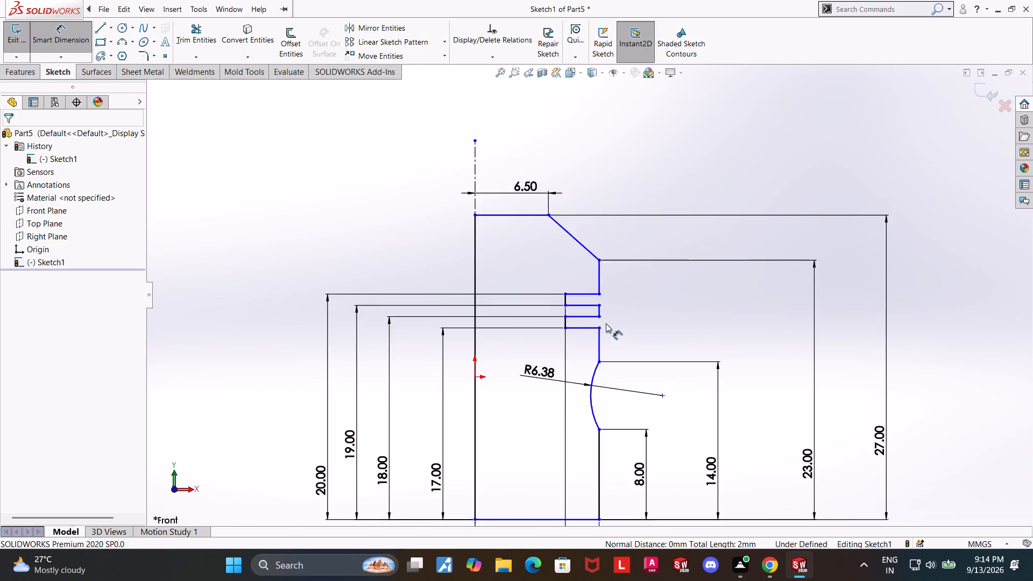
left_click(496, 364)
left_click(522, 226)
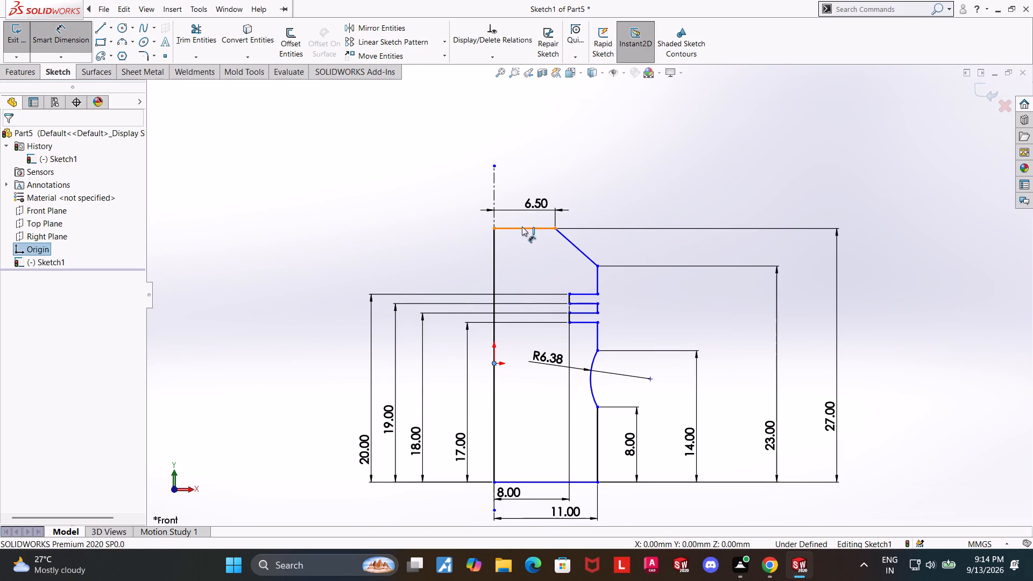
left_click(896, 330)
left_click(855, 313)
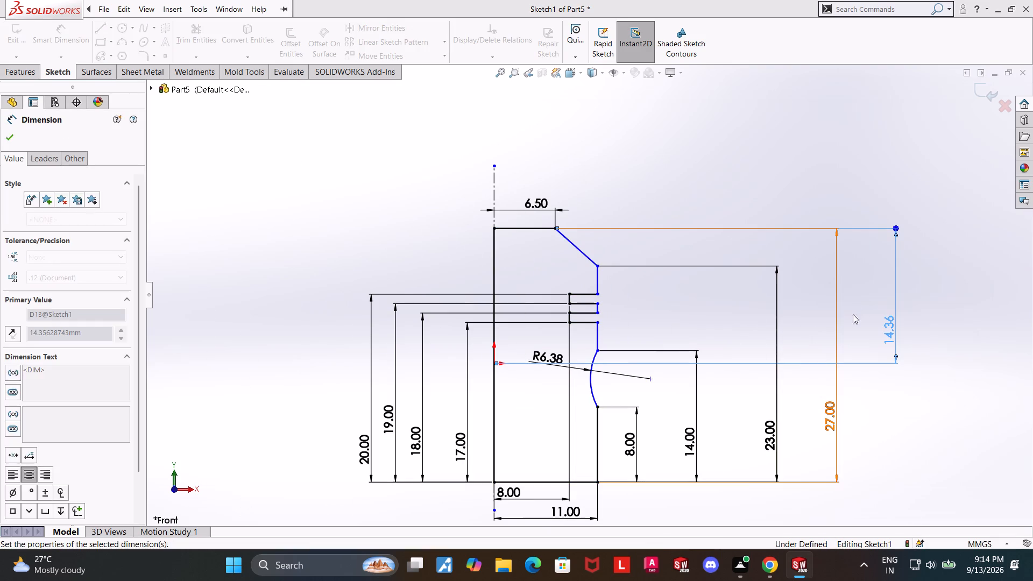
key("Escape")
key("Escape")
key("Escape")
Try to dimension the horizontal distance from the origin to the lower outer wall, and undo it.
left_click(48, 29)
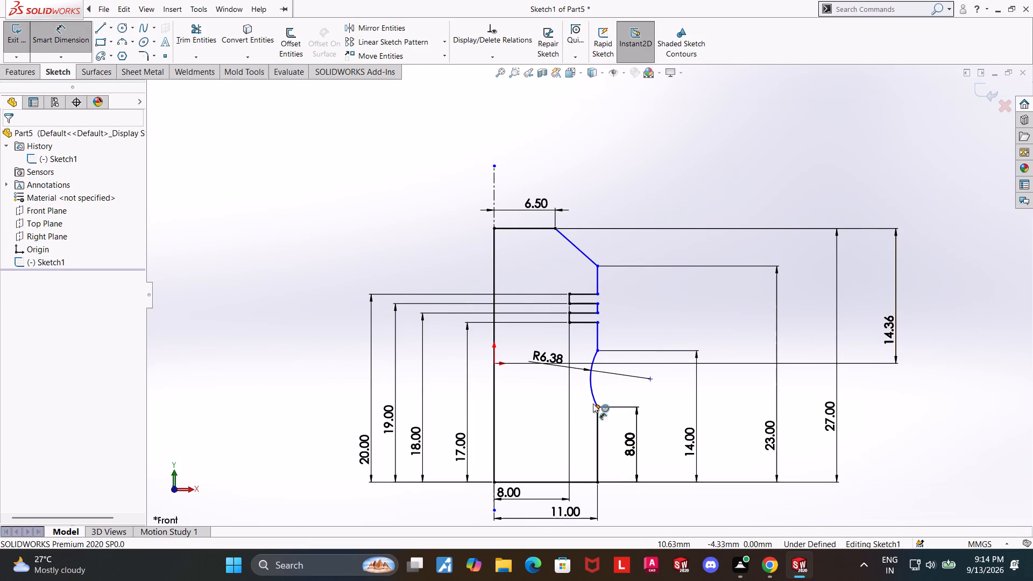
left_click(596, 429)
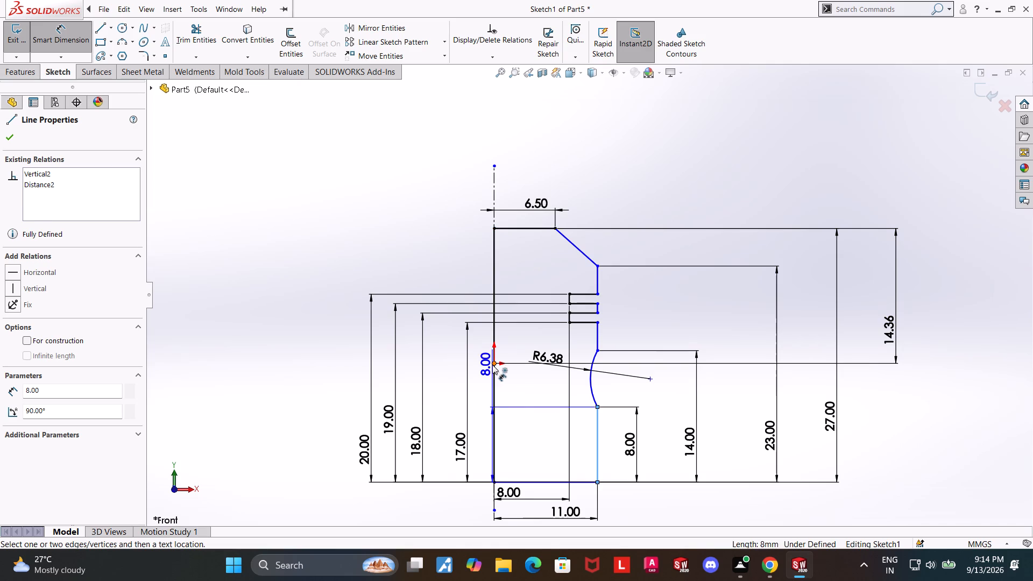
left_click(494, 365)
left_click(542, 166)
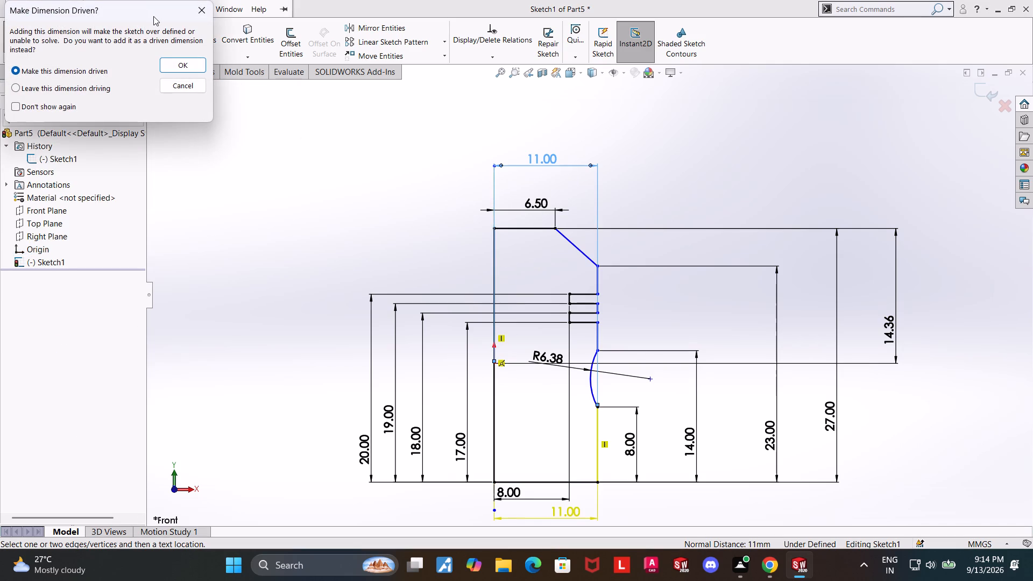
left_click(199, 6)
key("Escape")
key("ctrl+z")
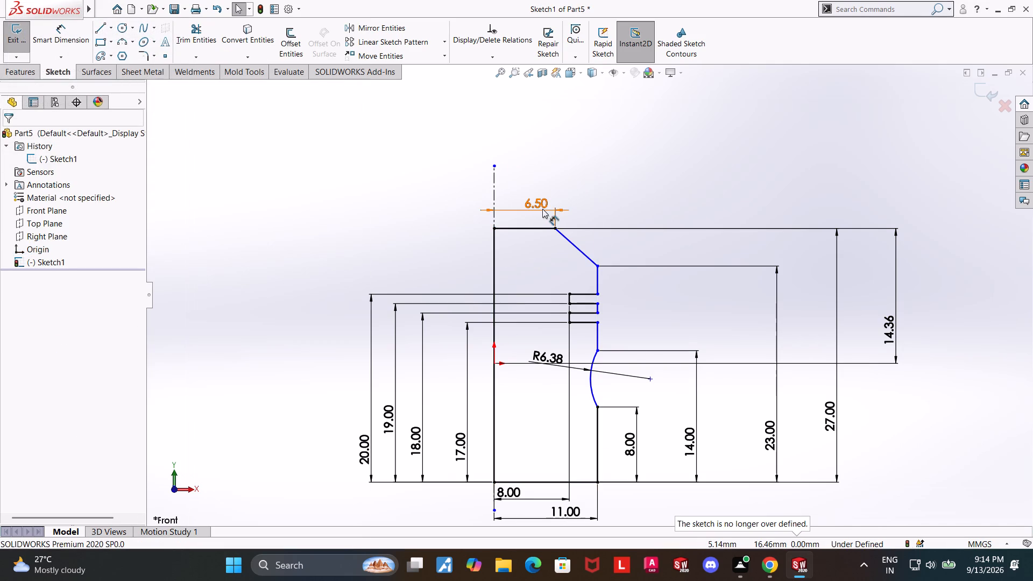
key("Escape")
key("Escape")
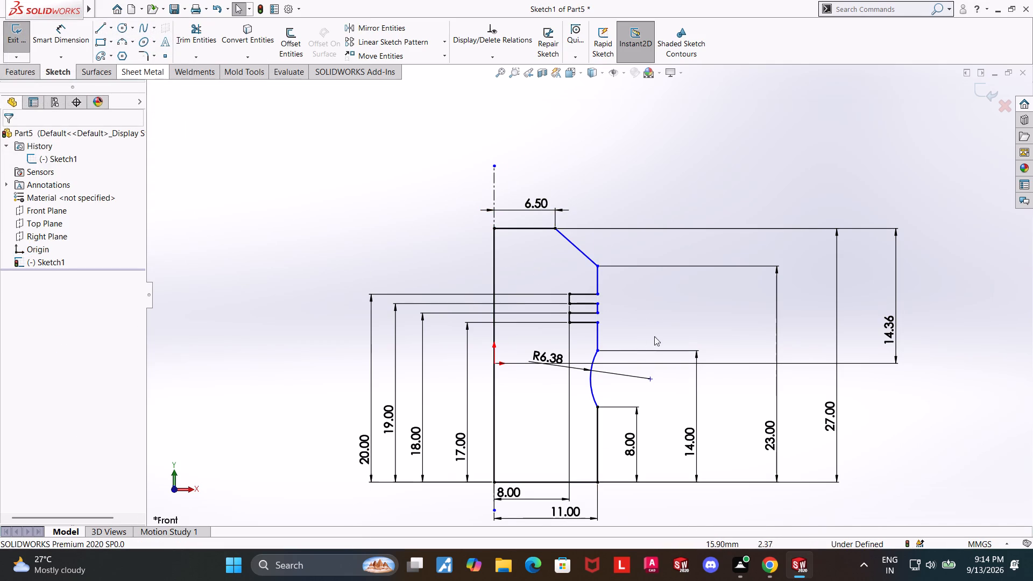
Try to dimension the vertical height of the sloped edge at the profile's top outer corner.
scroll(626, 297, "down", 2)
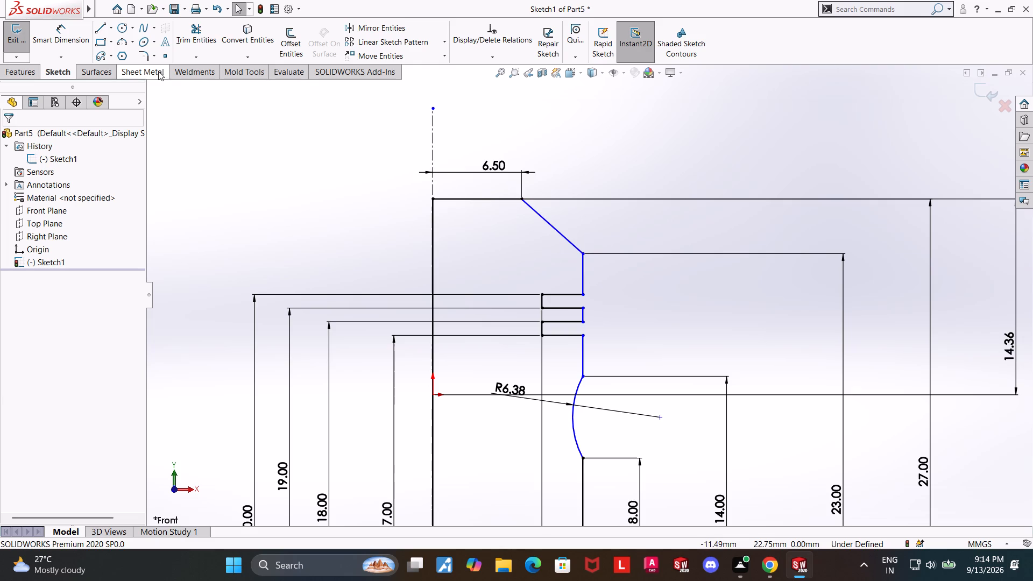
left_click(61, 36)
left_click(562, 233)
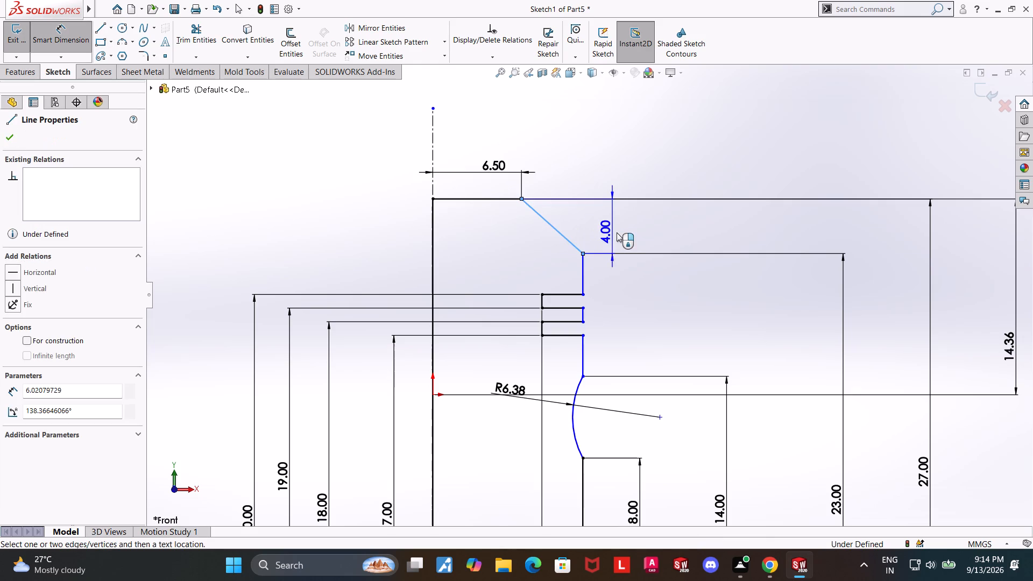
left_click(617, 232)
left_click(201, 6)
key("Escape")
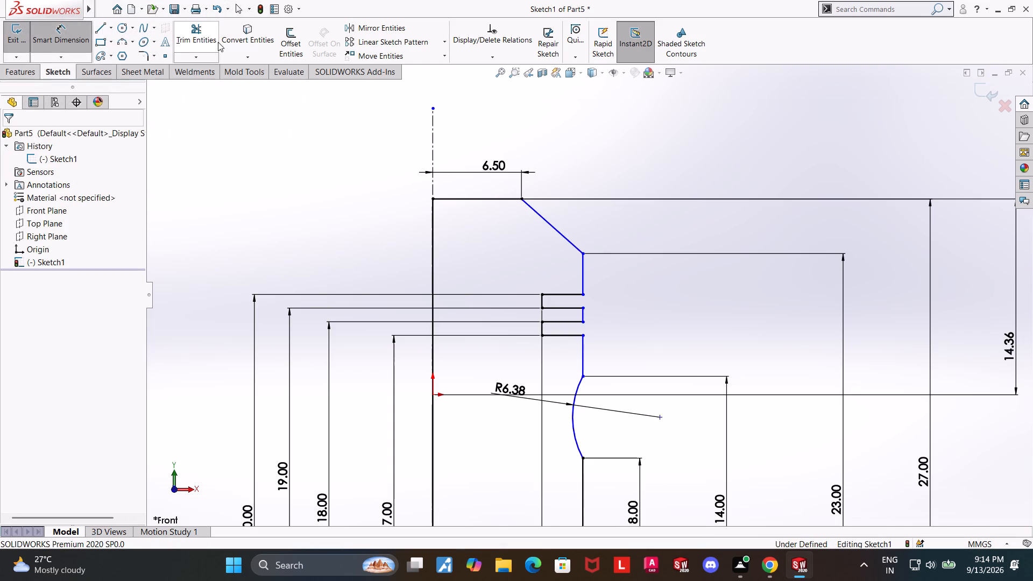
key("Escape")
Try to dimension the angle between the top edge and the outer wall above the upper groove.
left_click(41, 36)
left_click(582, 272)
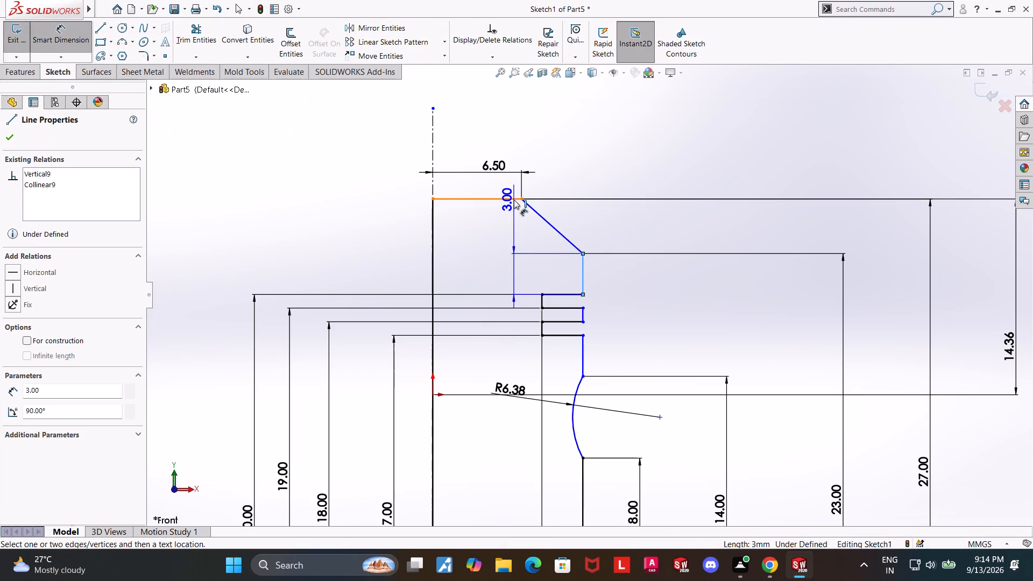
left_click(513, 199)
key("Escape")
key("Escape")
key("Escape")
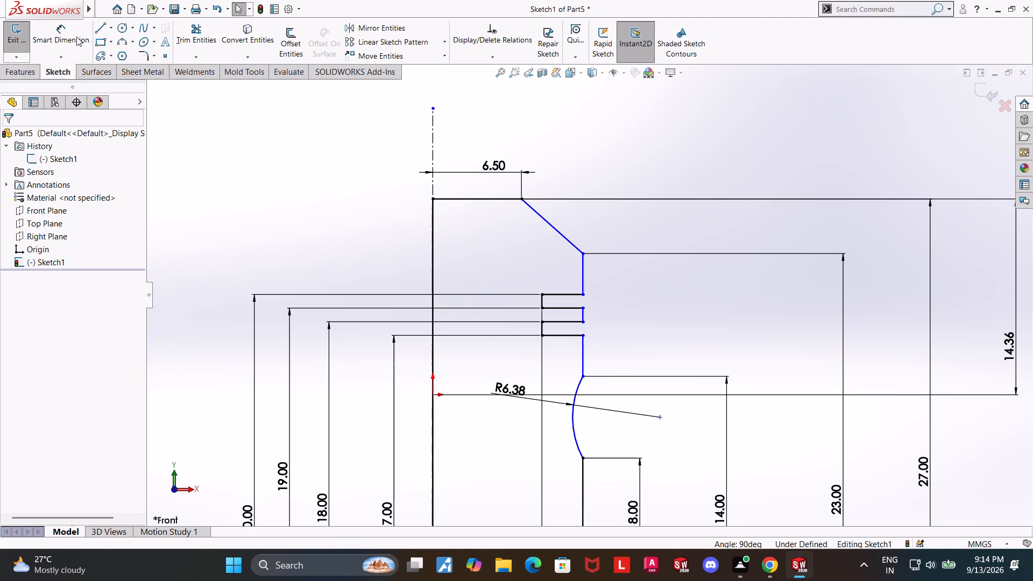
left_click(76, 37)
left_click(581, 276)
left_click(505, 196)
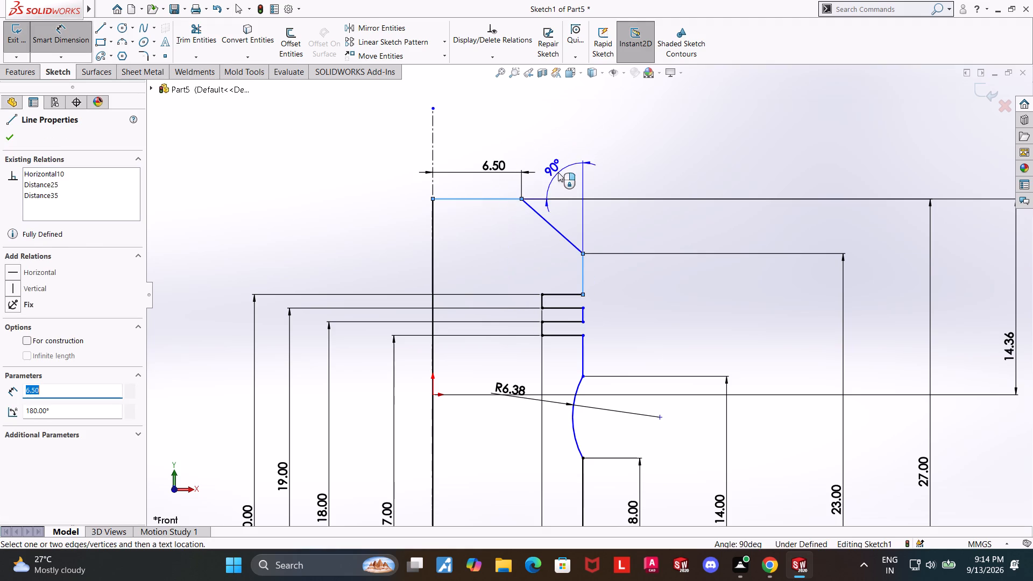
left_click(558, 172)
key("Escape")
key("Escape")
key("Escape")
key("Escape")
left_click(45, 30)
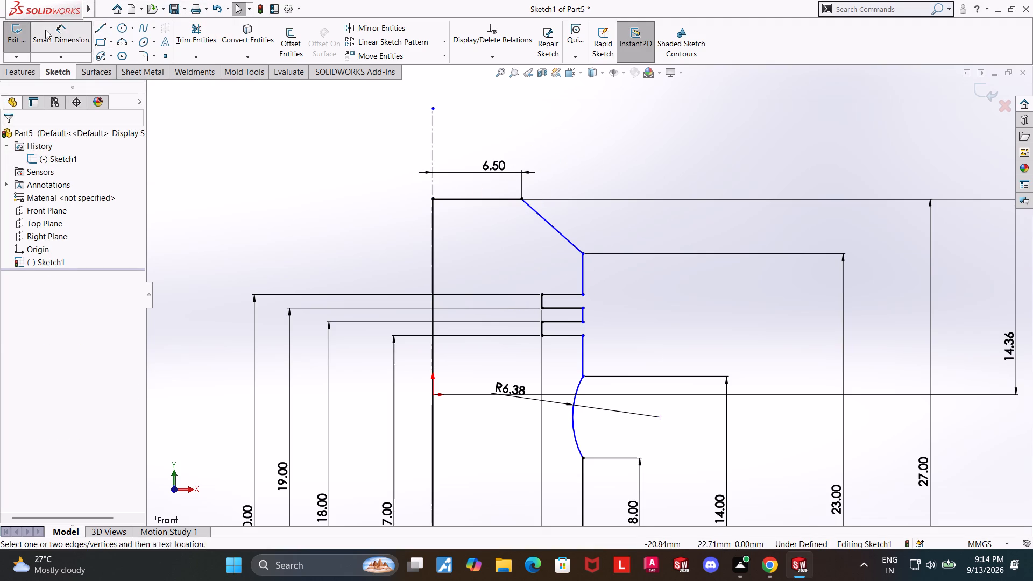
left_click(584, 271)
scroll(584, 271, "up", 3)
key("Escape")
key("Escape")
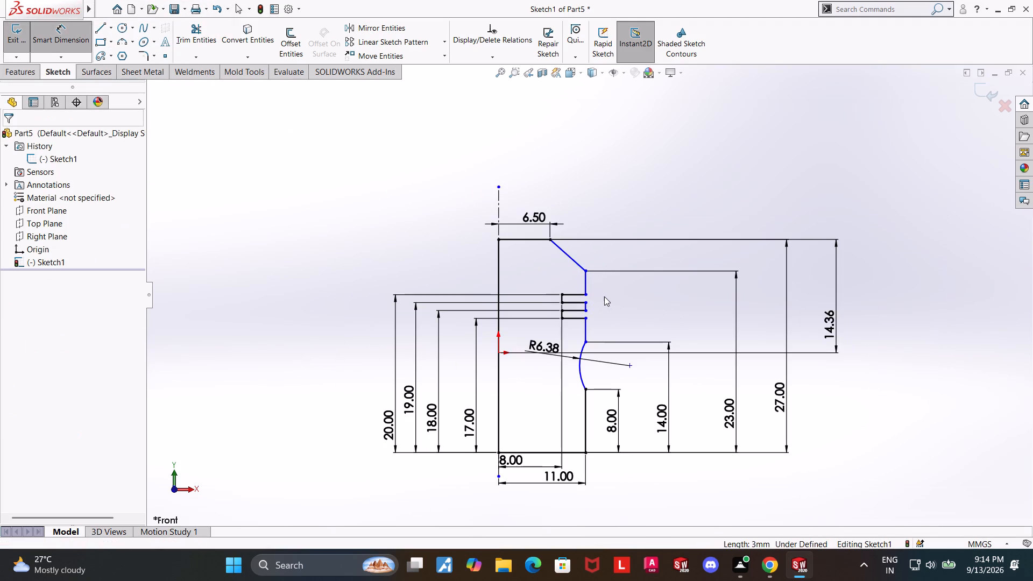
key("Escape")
Make the outer wall above the upper groove collinear with the outer wall below the arc.
left_click(586, 286)
left_click(586, 416, "ctrl")
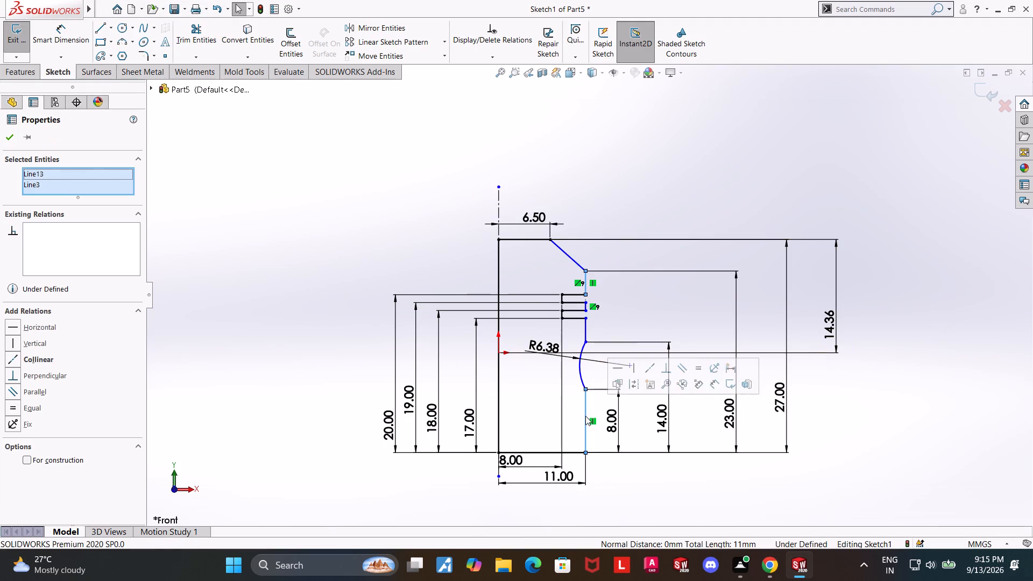
left_click(11, 357)
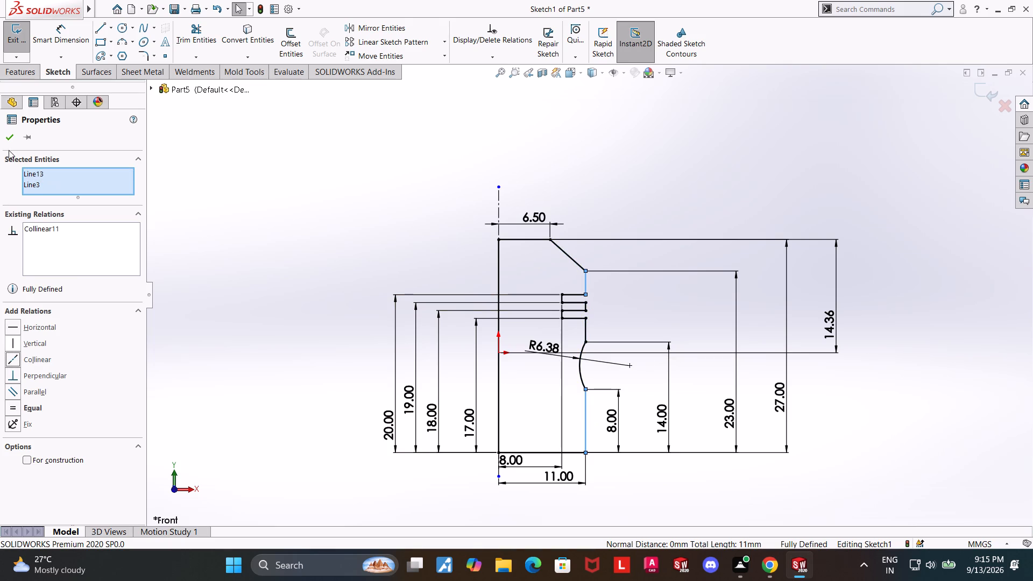
left_click(10, 141)
key("Escape")
key("Escape")
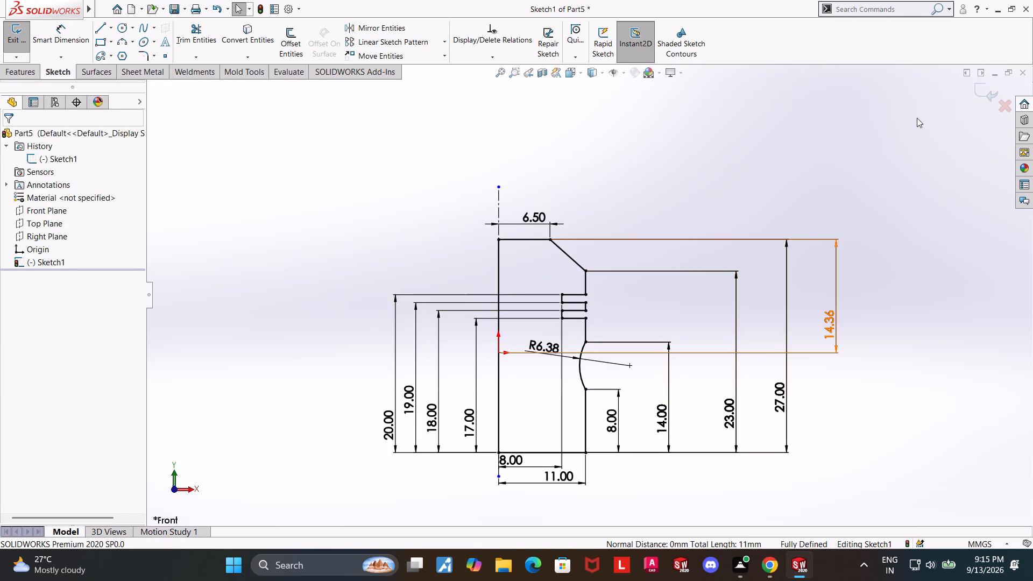
Exit the sketch and revolve the grooved profile 360° about the centerline into a solid body.
left_click(992, 95)
middle_click_drag(926, 233, 905, 238)
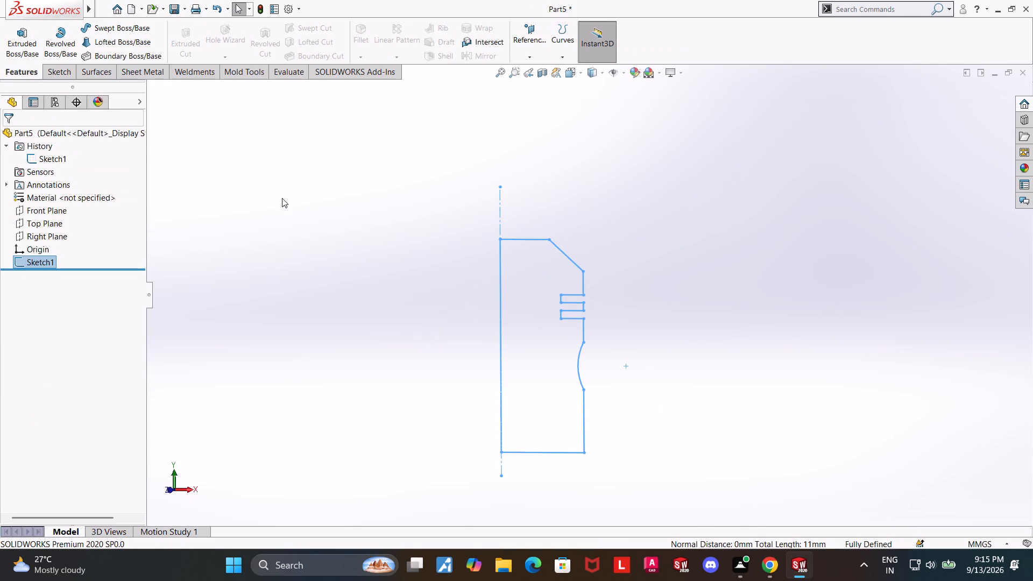
left_click(50, 39)
middle_click_drag(713, 321, 714, 321)
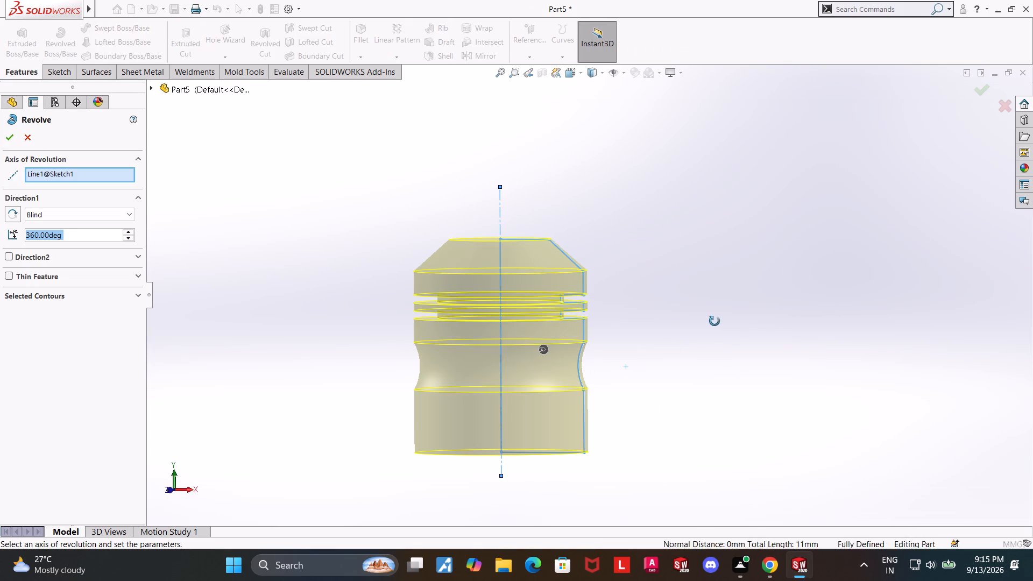
middle_click_drag(714, 321, 711, 337)
middle_click_drag(696, 327, 686, 370)
middle_click_drag(686, 370, 690, 381)
left_click(3, 136)
left_click(896, 336)
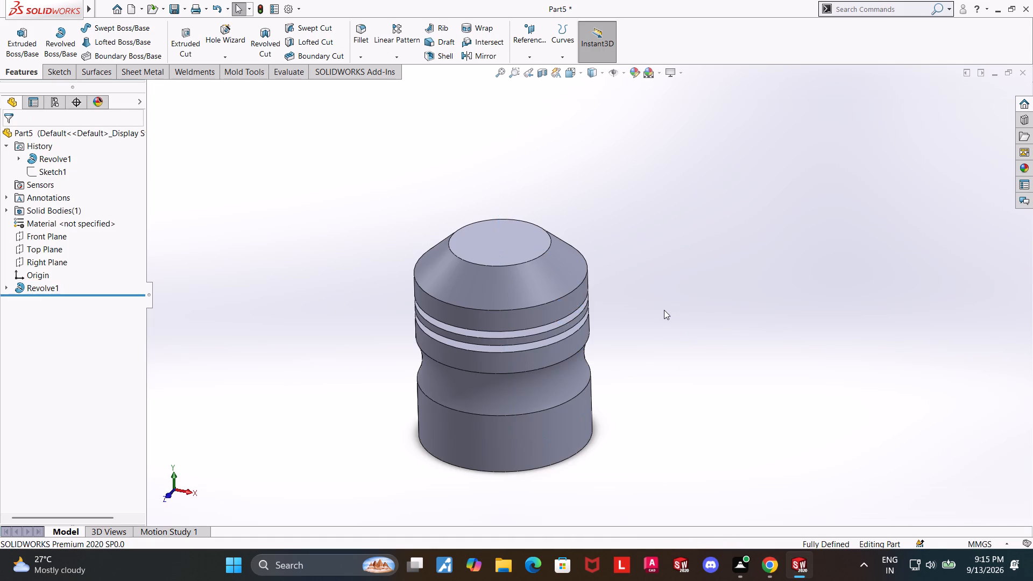
Start a new sketch on the revolved body's flat bottom face, viewed normal to the face.
middle_click_drag(655, 307, 710, 208)
middle_click_drag(599, 390, 601, 182)
scroll(601, 221, "up", 1)
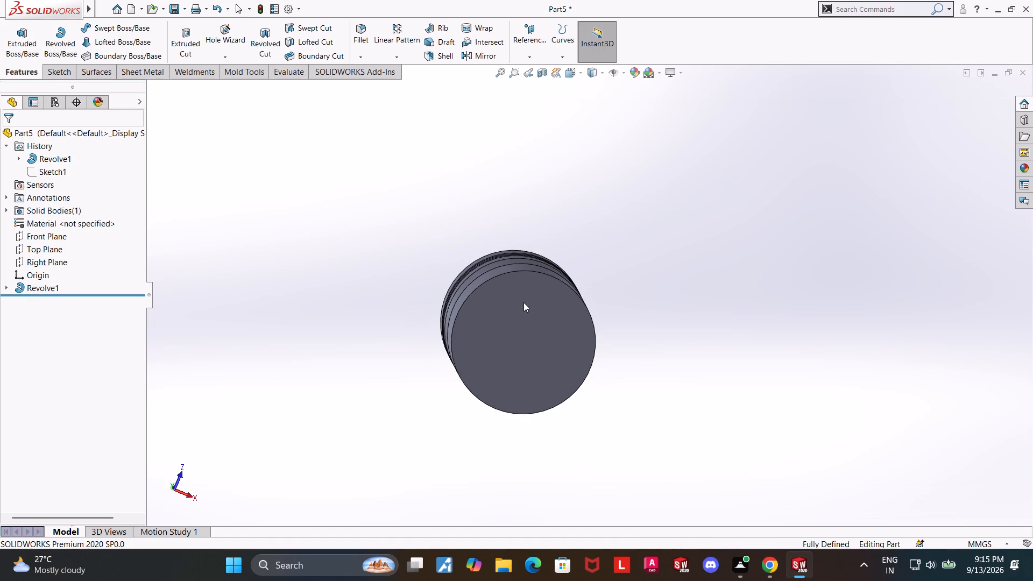
left_click(523, 303)
left_click(565, 274)
left_click(27, 300)
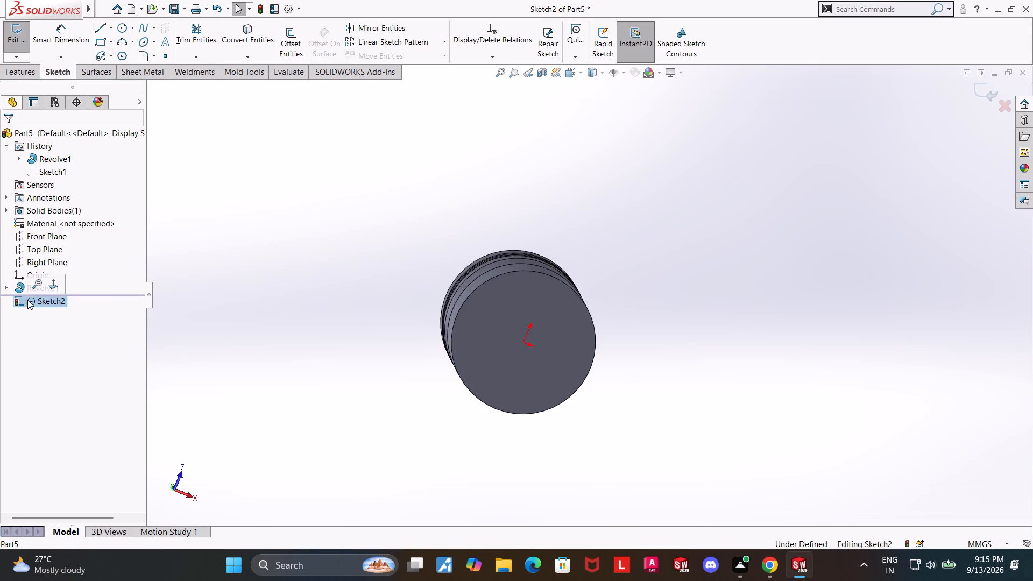
left_click(58, 284)
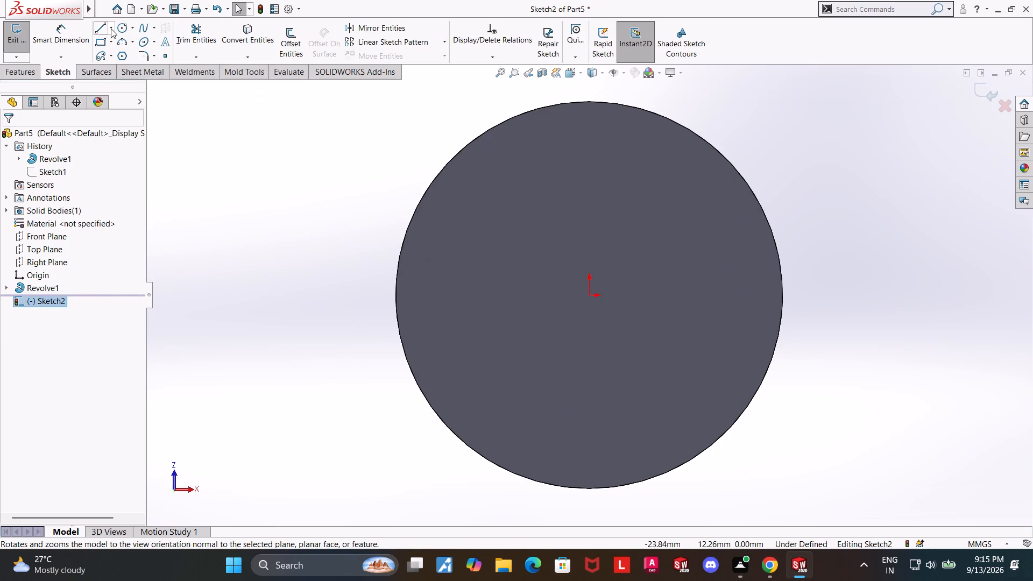
Draw a vertical centerline about 19.4 mm long through the origin on the bottom face.
left_click(112, 29)
left_click(110, 56)
left_click(586, 131)
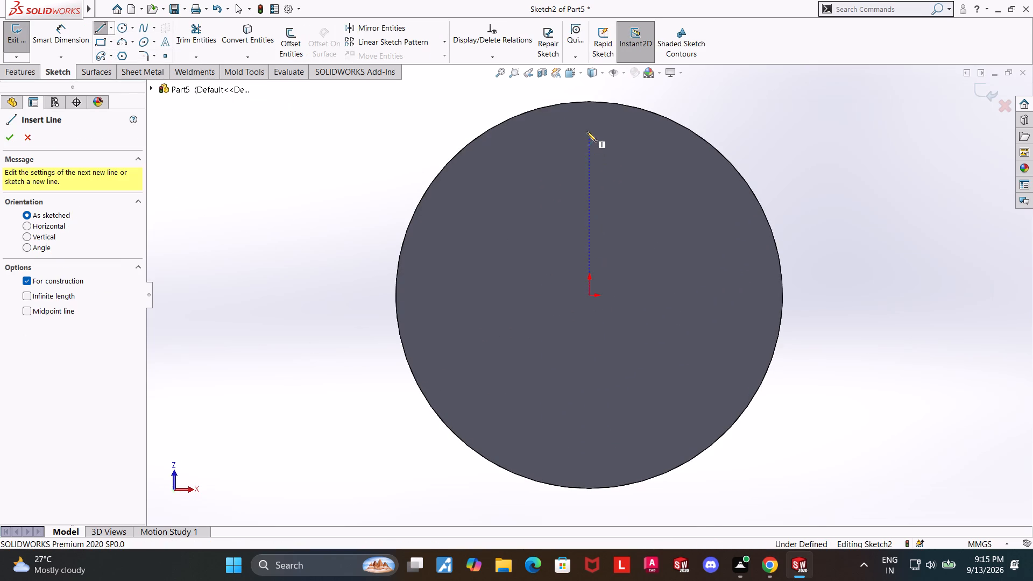
left_click(587, 472)
key("Escape")
key("Escape")
key("Escape")
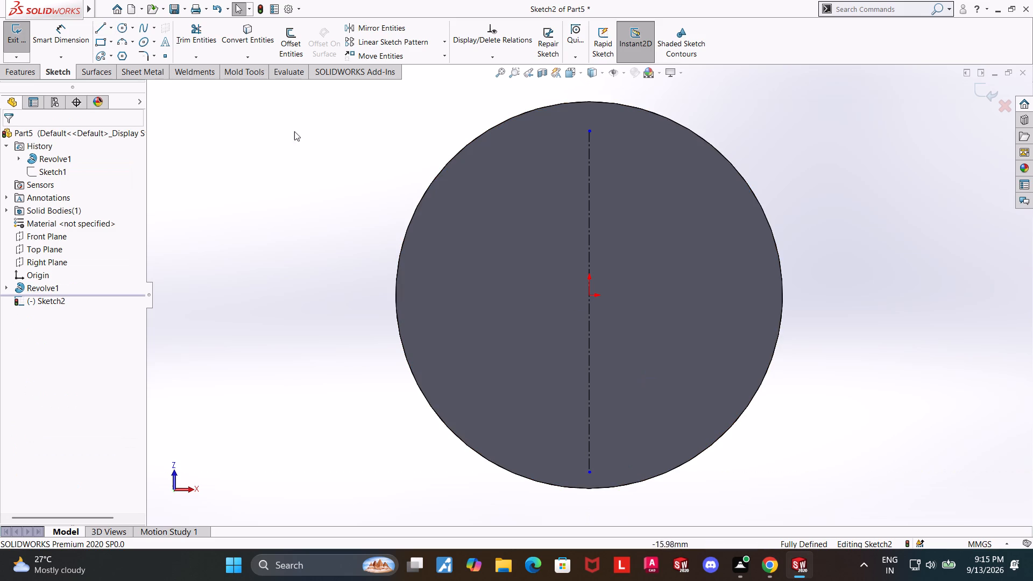
Draw a vertical centerpoint straight slot centred on the origin, about 14.9 mm between arc centres and 5.6 mm wide.
left_click(110, 58)
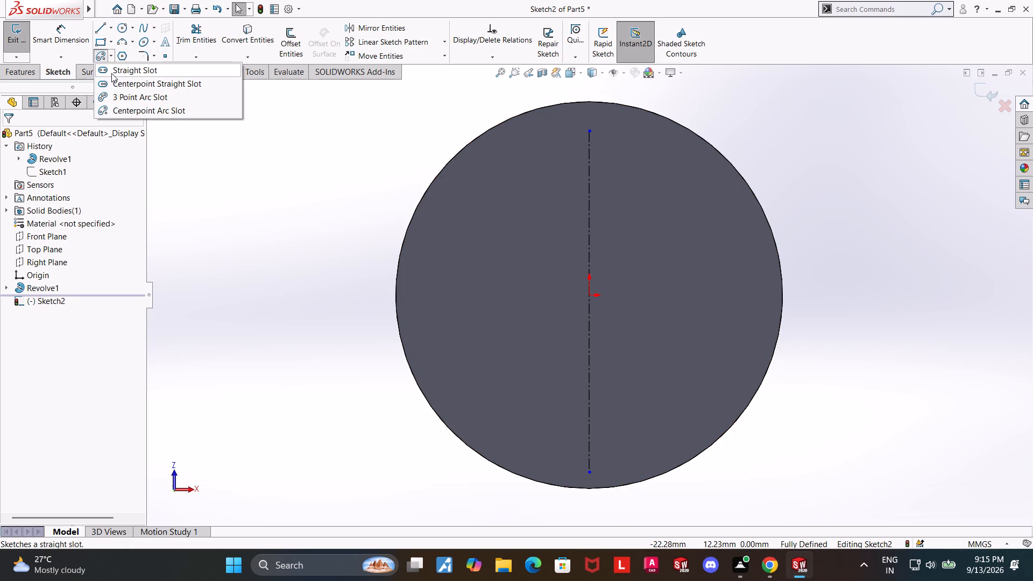
left_click(113, 86)
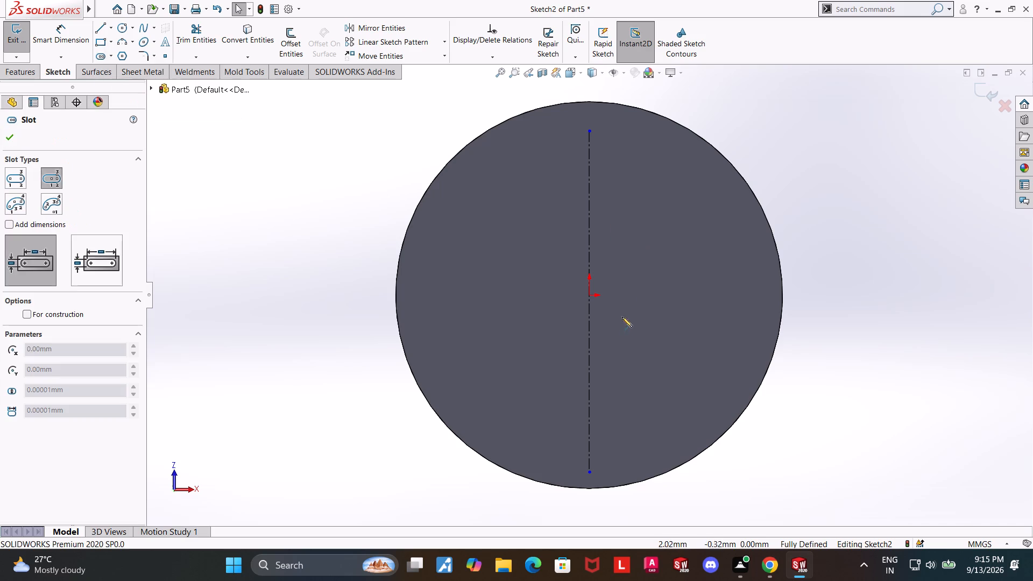
left_click(589, 296)
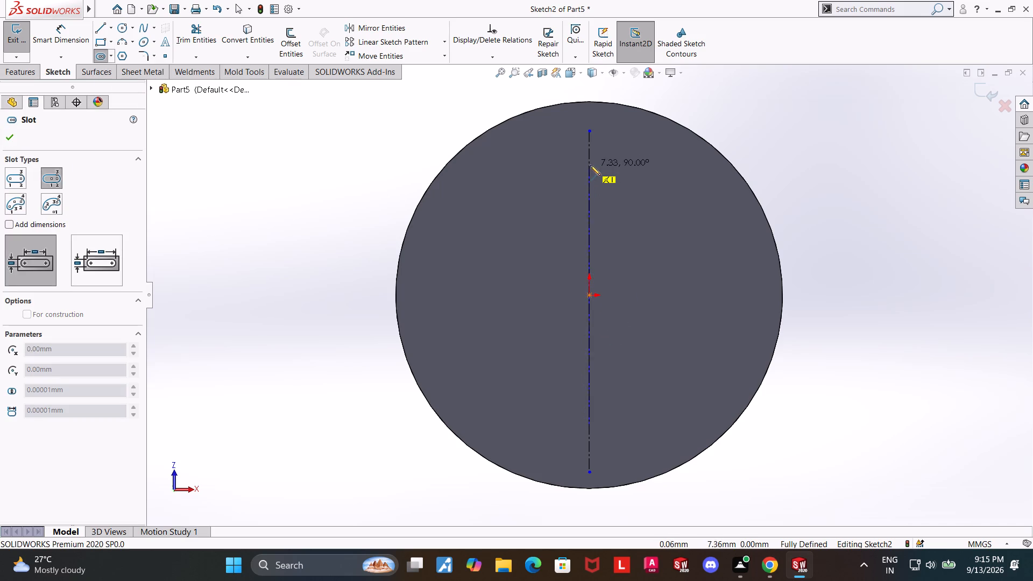
left_click(590, 164)
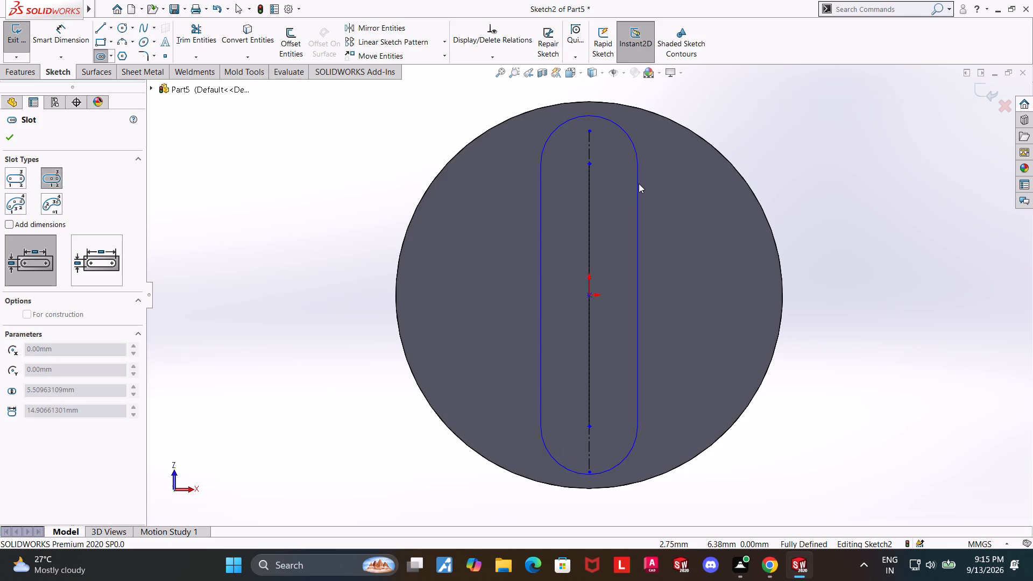
left_click(639, 183)
key("Escape")
key("Escape")
Extend both ends of the vertical centerline beyond the circular face's edge, to about 23.8 mm overall.
left_click_drag(591, 128, 584, 90)
key("Escape")
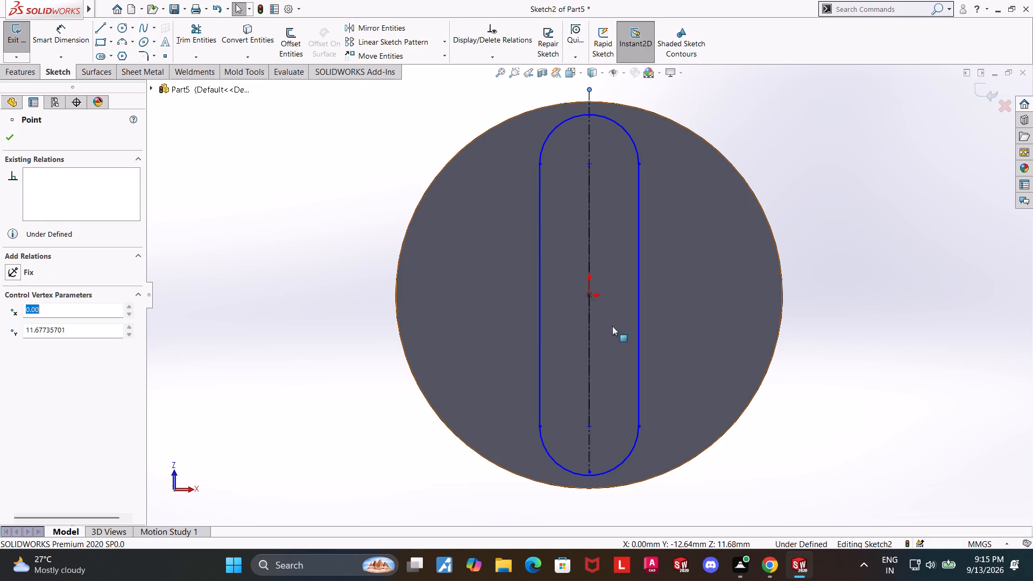
left_click_drag(590, 473, 591, 507)
key("Escape")
key("Escape")
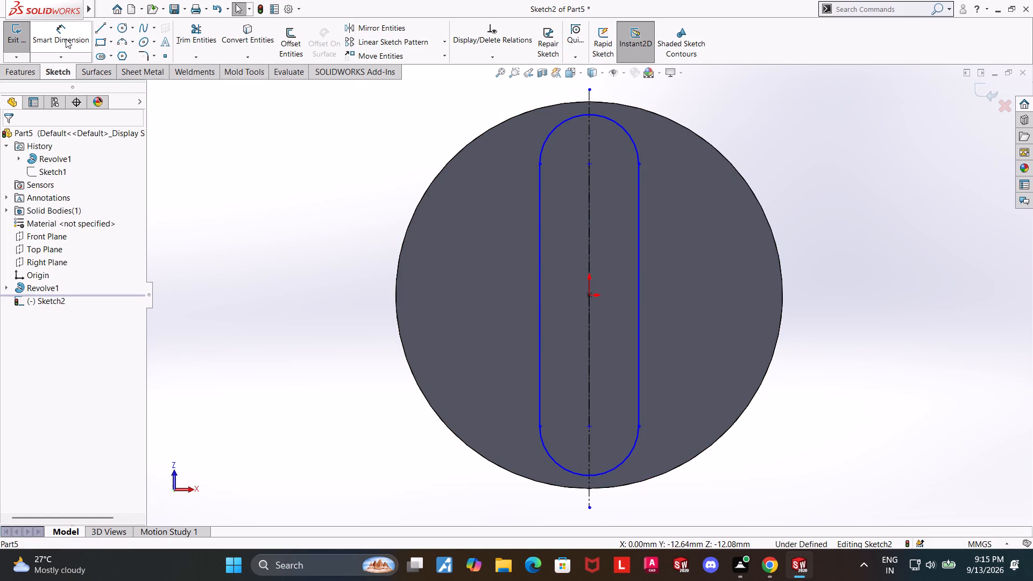
Dimension the slot's end arc with a radius of 5 mm.
left_click(66, 32)
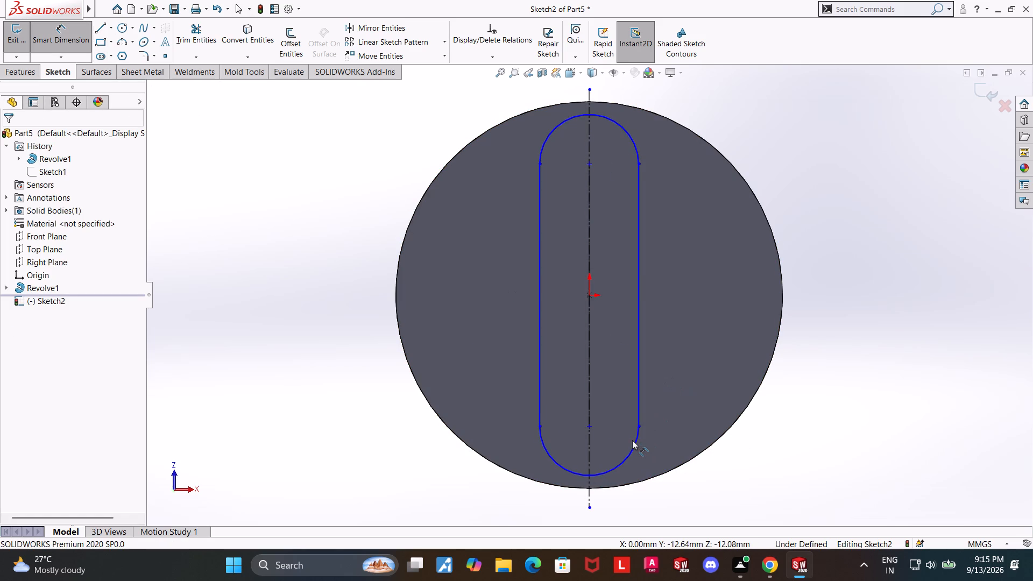
left_click(632, 440)
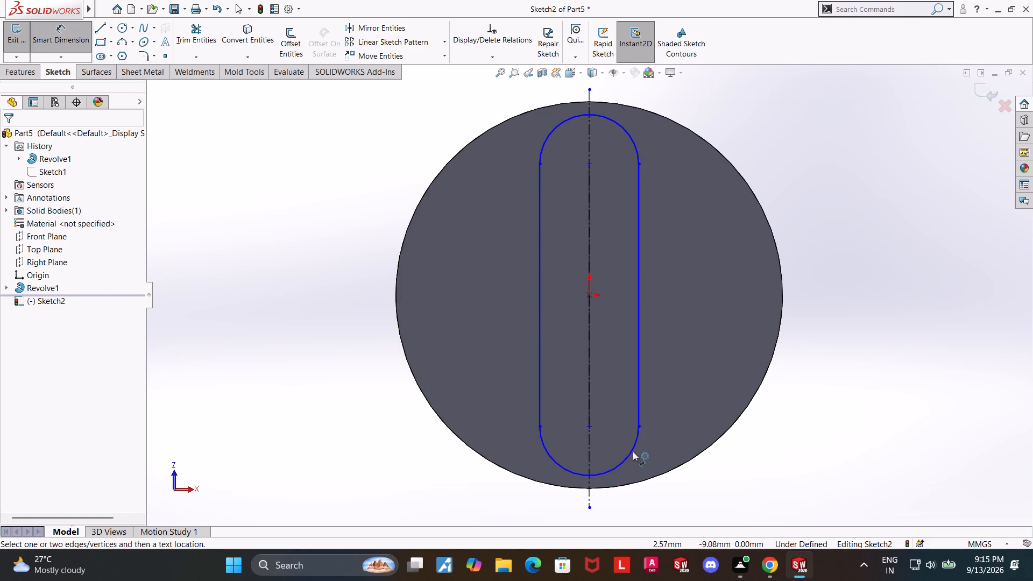
left_click(632, 451)
left_click(754, 480)
key("5")
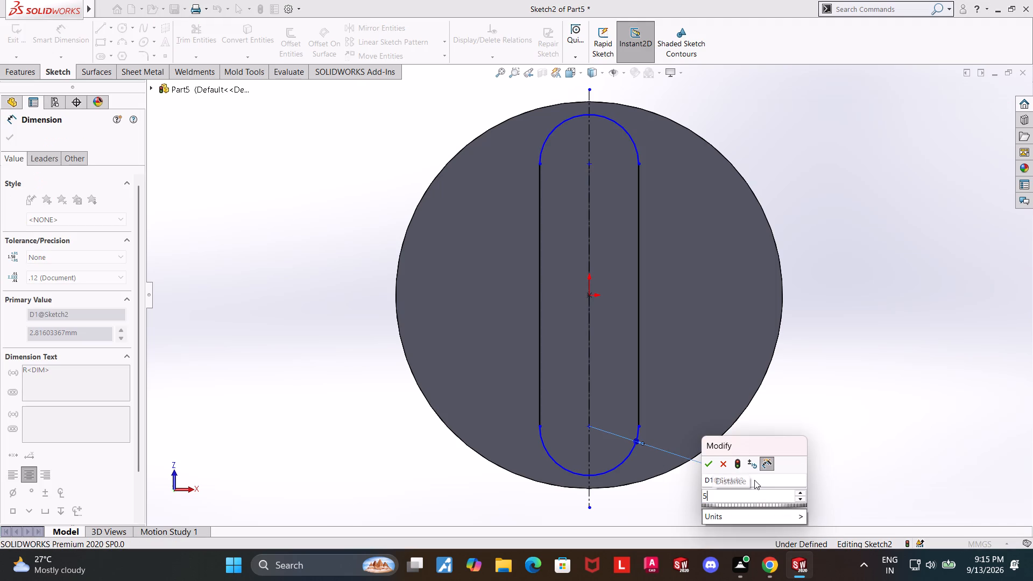
key("Return")
key("Escape")
key("Escape")
key("Escape")
scroll(598, 290, "up", 2)
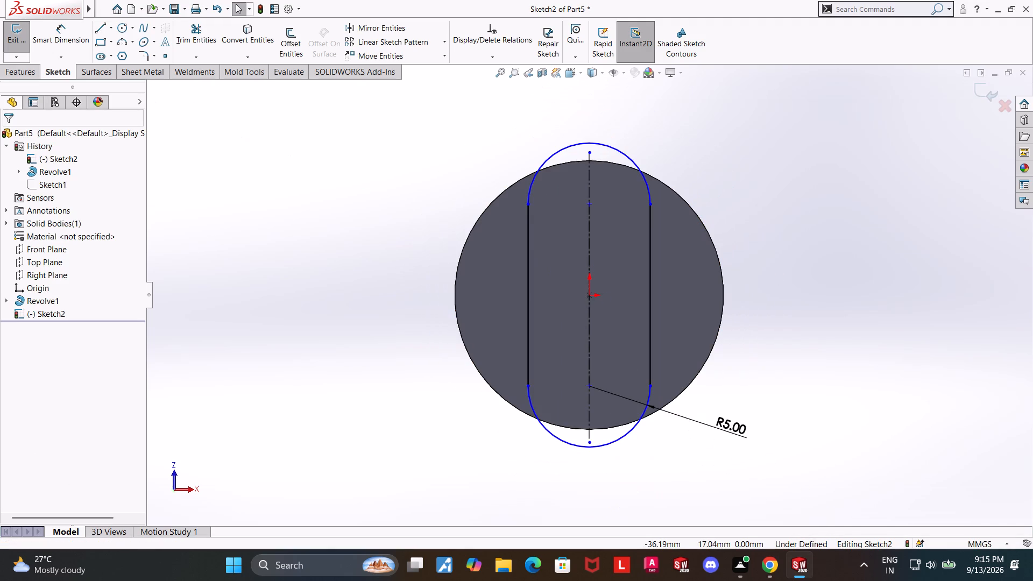
Dimension the distance between the slot's two arc centres as 7 mm.
left_click(68, 32)
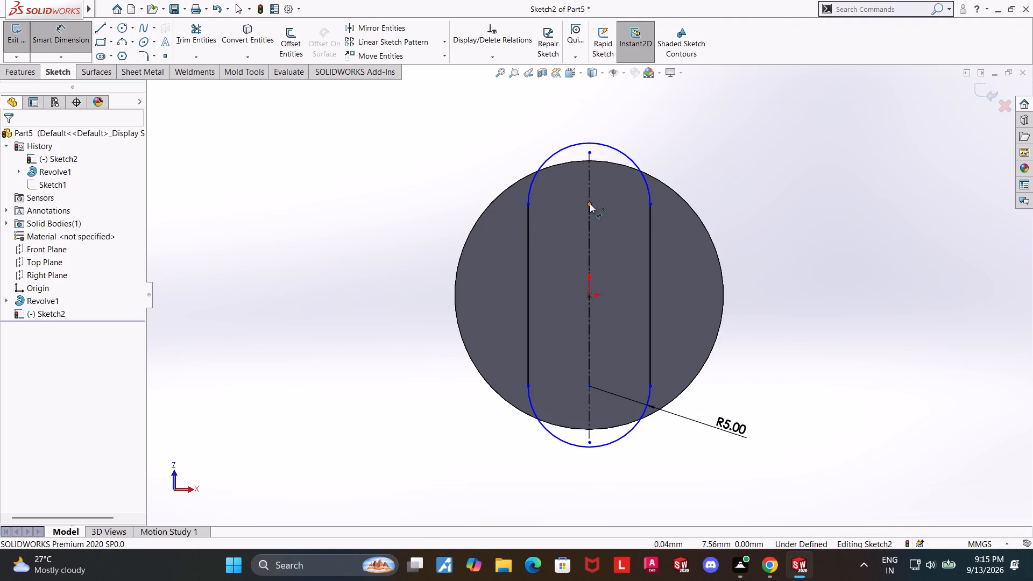
left_click(590, 203)
left_click(589, 383)
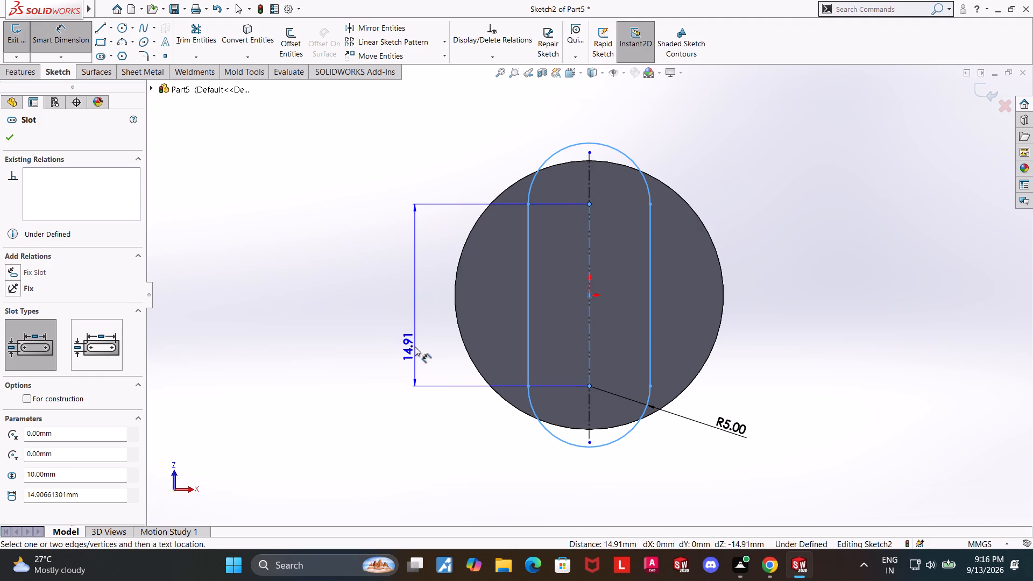
left_click(415, 346)
key("7")
key("Return")
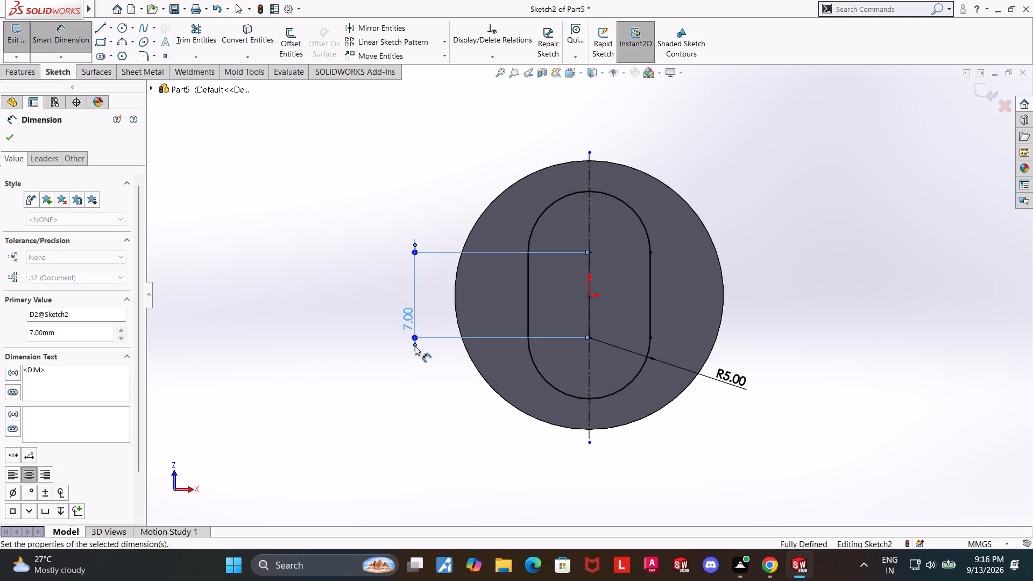
key("Escape")
key("Escape")
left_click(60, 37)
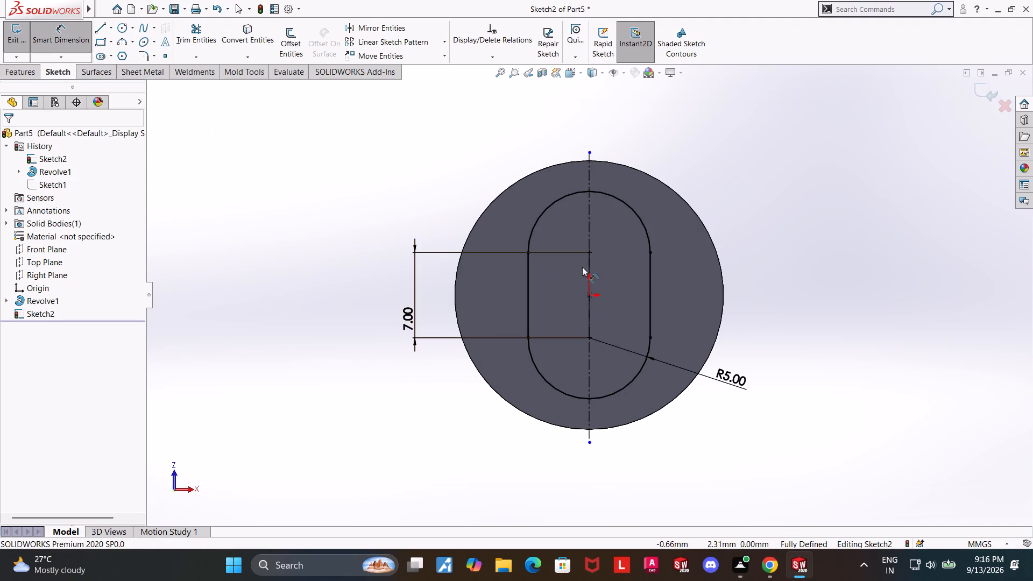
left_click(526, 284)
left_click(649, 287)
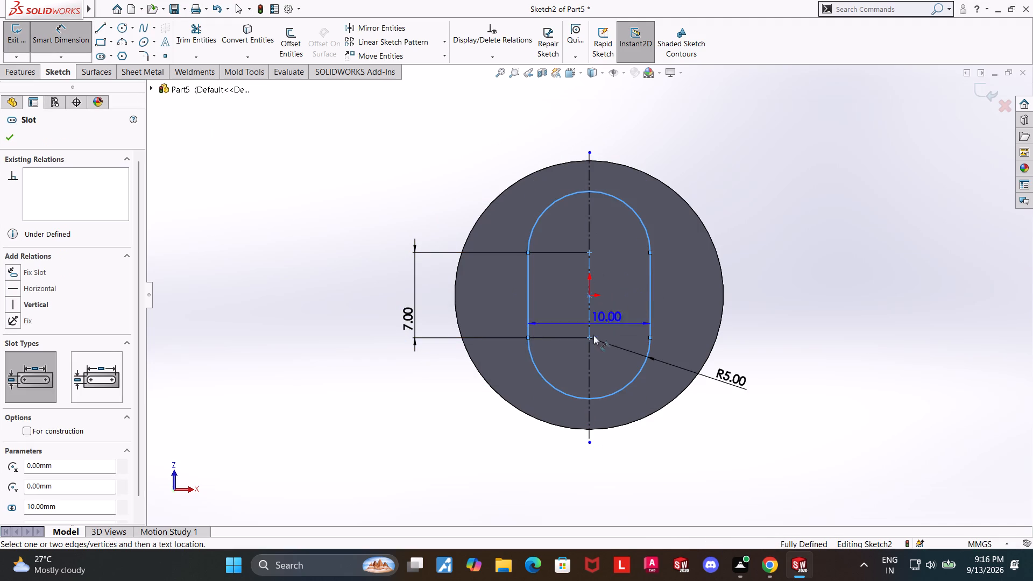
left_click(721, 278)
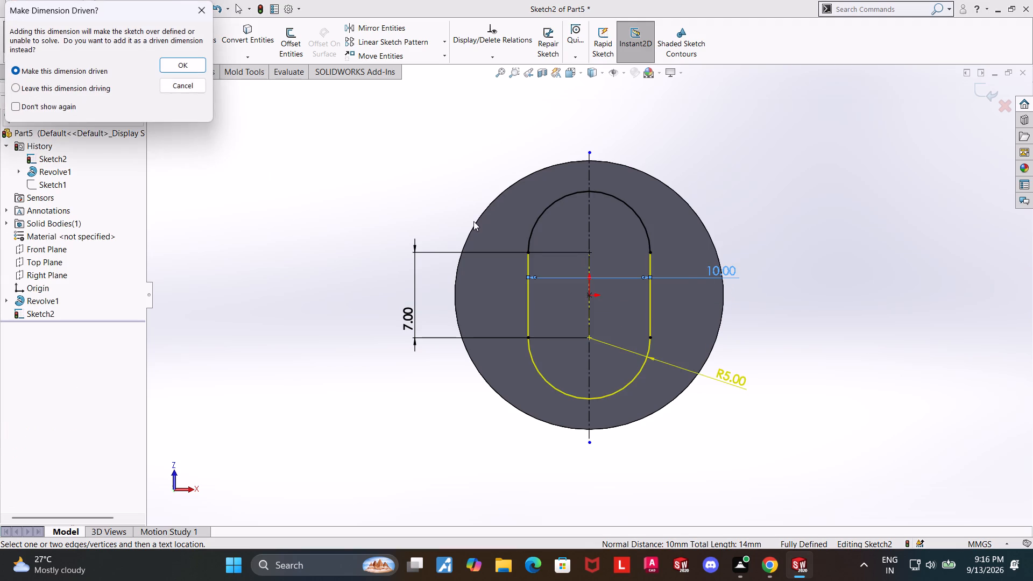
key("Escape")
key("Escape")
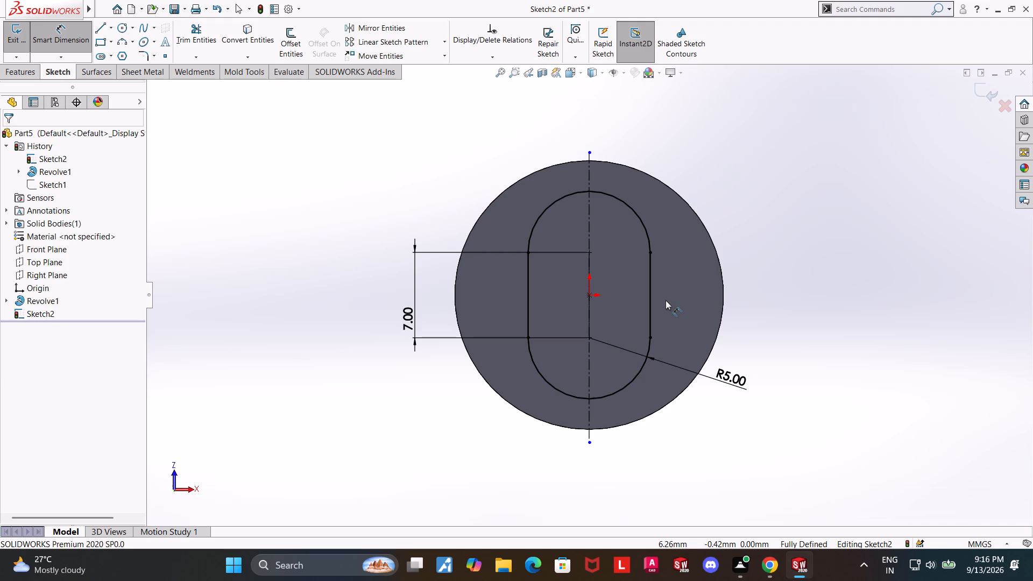
Exit the slot sketch and cut-extrude it blind 19 mm up into the piston body.
left_click(979, 87)
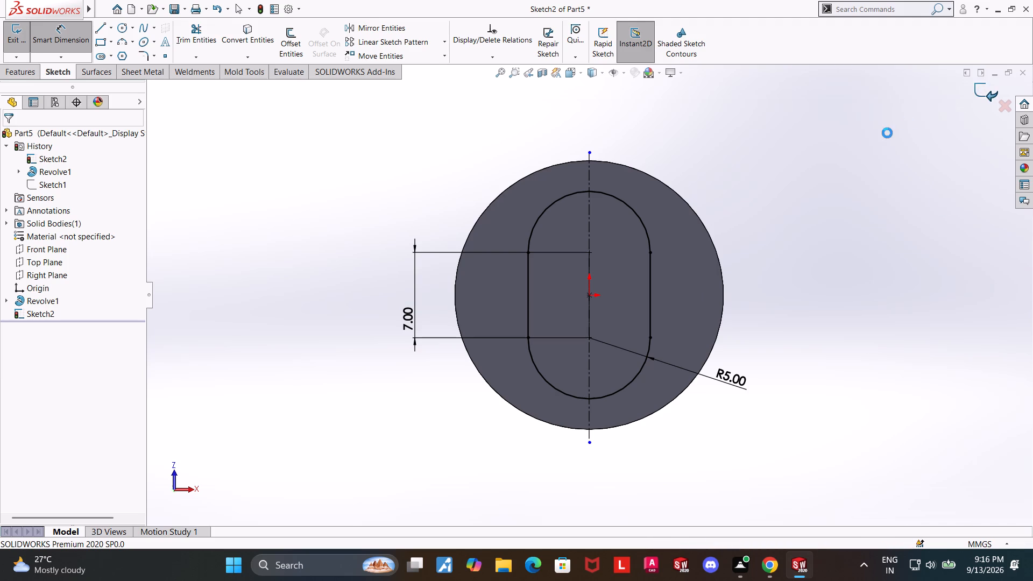
middle_click_drag(844, 155, 815, 224)
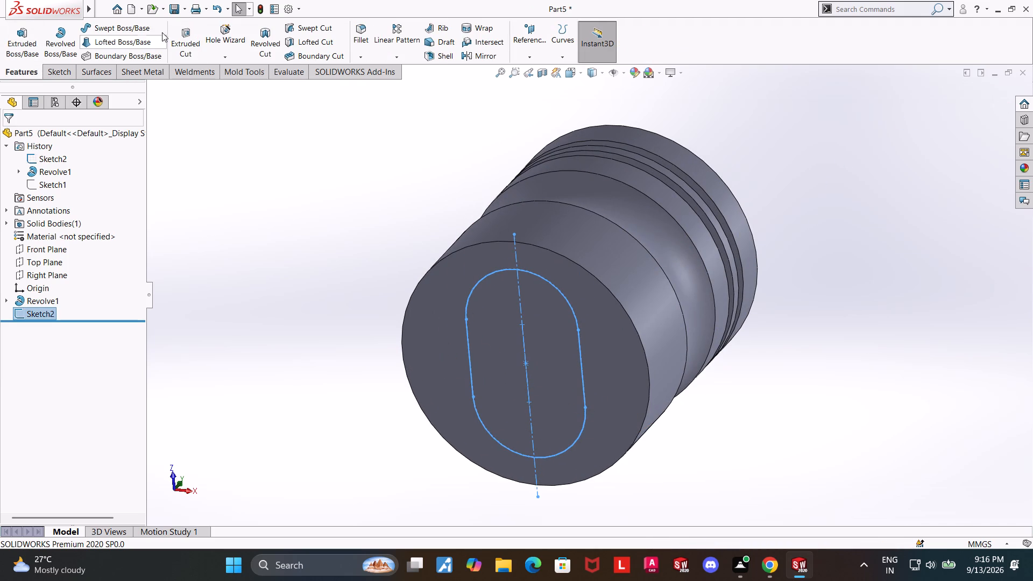
left_click(177, 33)
middle_click_drag(246, 146, 235, 240)
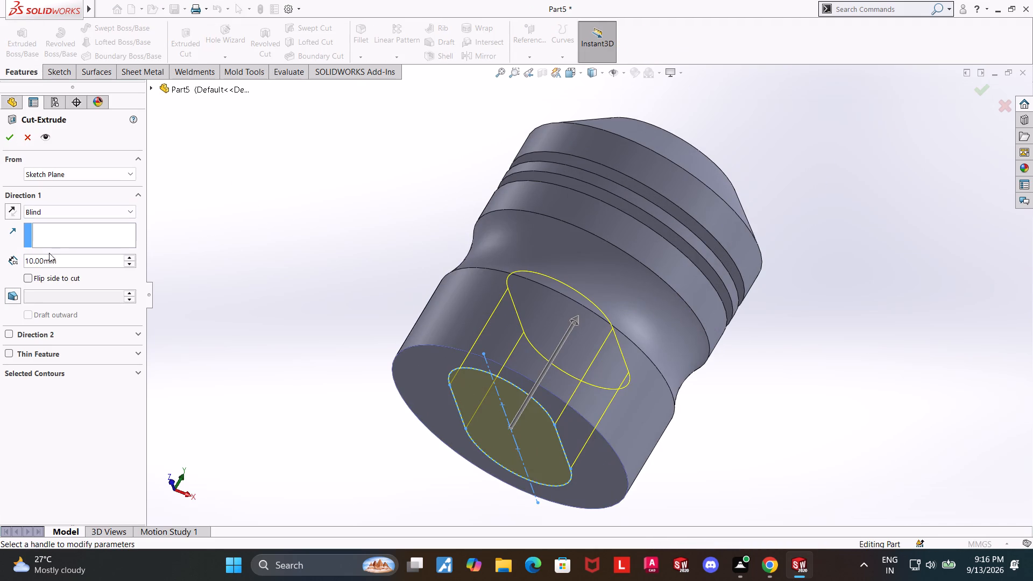
left_click(76, 260)
left_click(77, 260)
left_click_drag(77, 260, 0, 257)
left_click_drag(73, 266, 11, 261)
left_click_drag(11, 261, 4, 261)
key("1")
key("9")
key("Return")
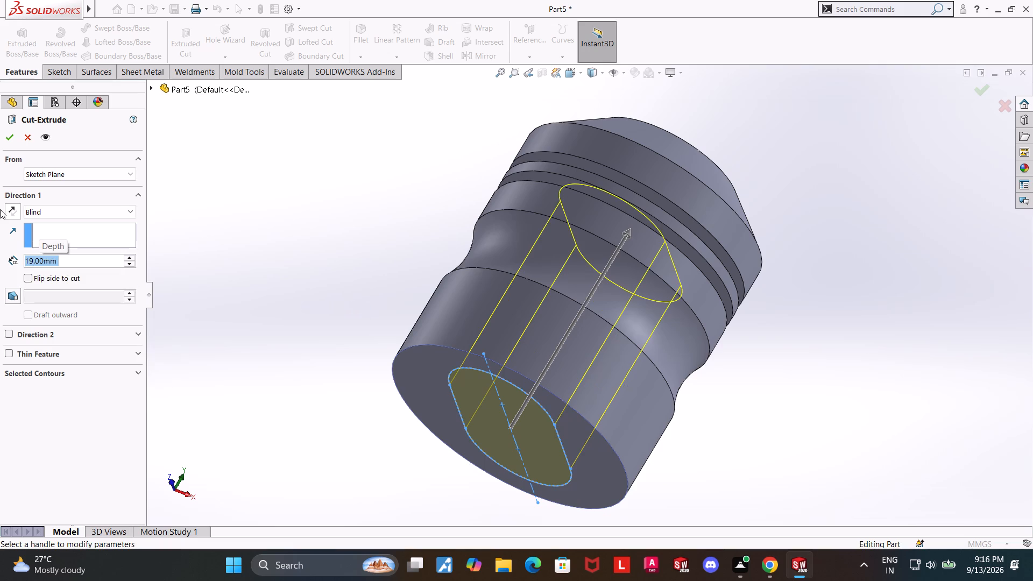
left_click(3, 136)
Open the revolve's profile sketch for editing, viewed normal to its plane.
left_click(269, 230)
middle_click_drag(269, 230, 284, 330)
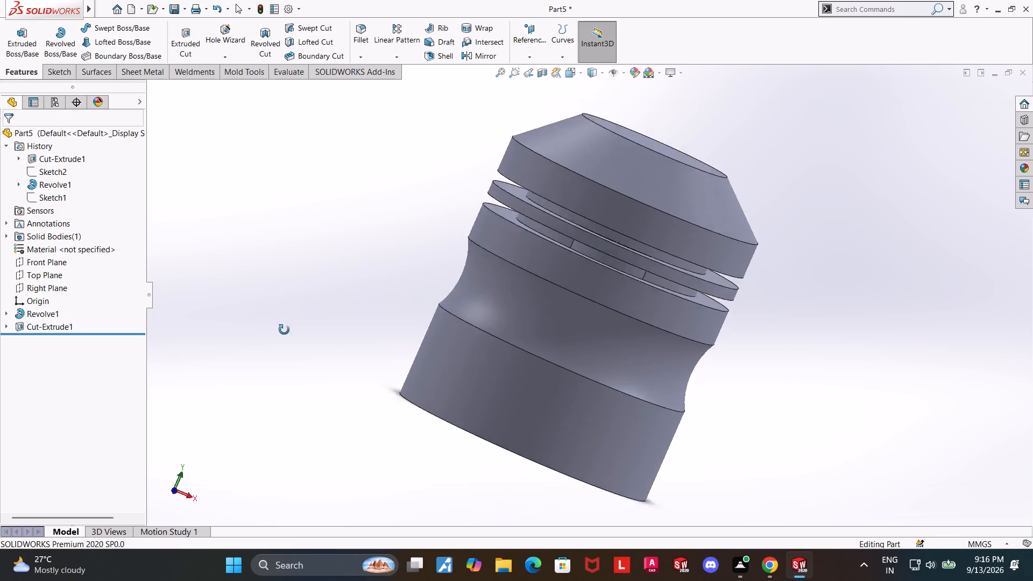
middle_click_drag(284, 330, 282, 301)
middle_click_drag(284, 301, 275, 335)
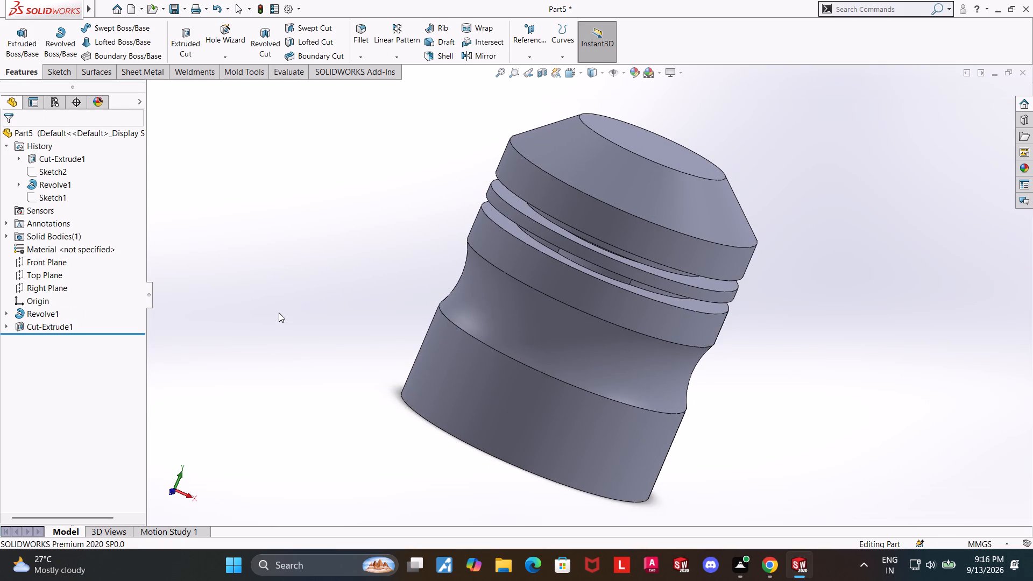
middle_click_drag(285, 304, 309, 292)
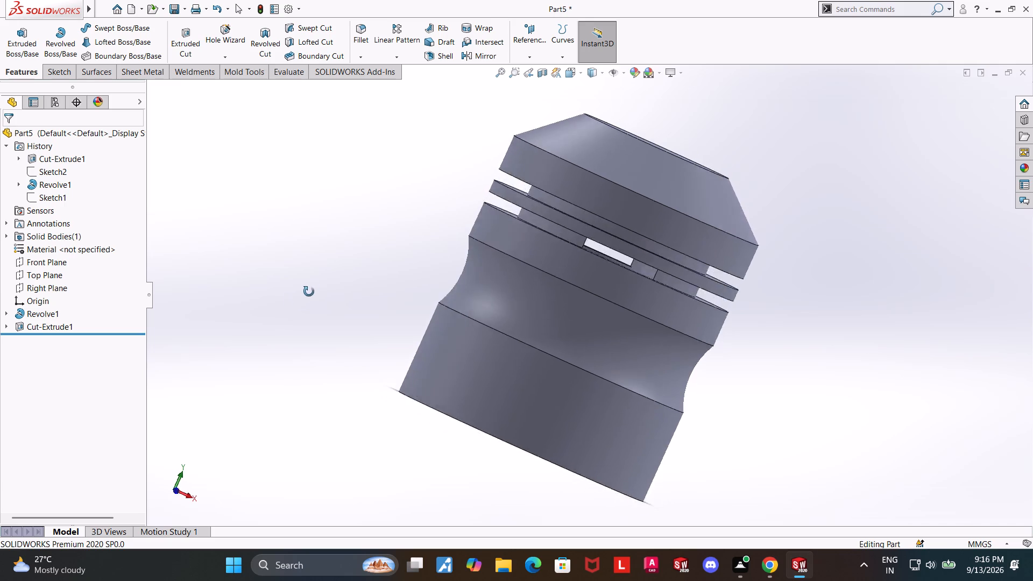
middle_click_drag(309, 292, 396, 403)
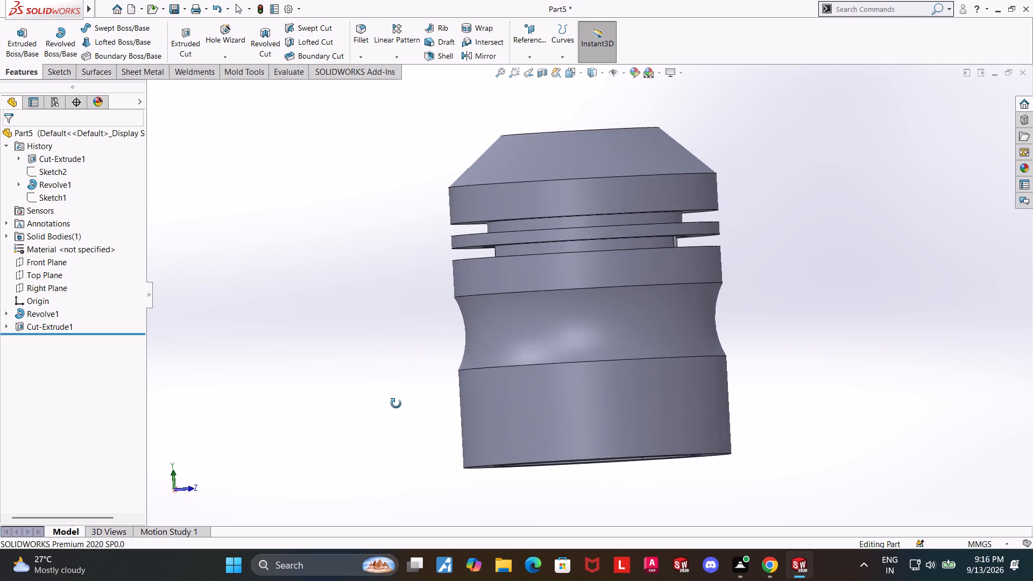
middle_click_drag(396, 403, 386, 403)
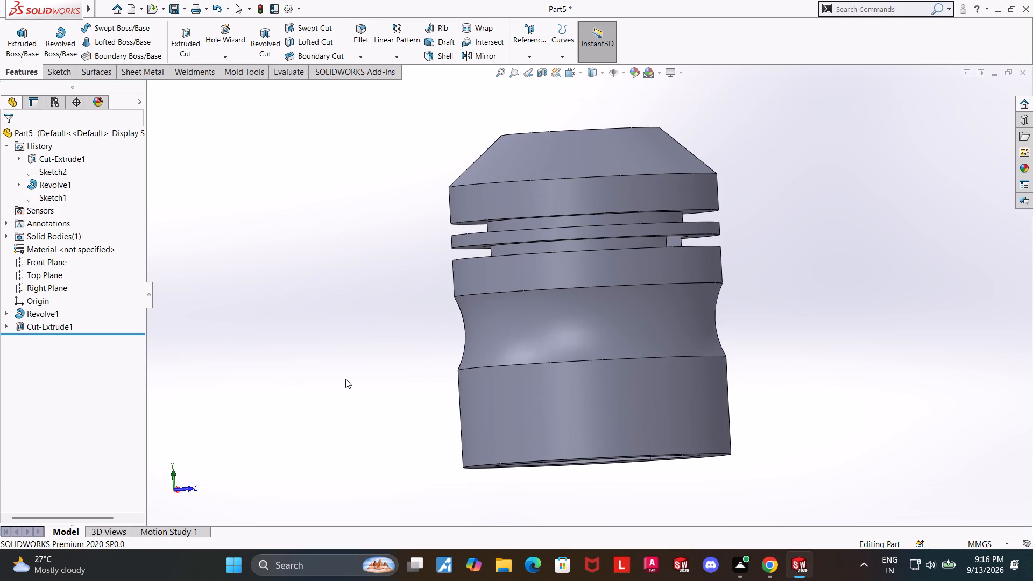
left_click(6, 312)
left_click(39, 331)
left_click(46, 303)
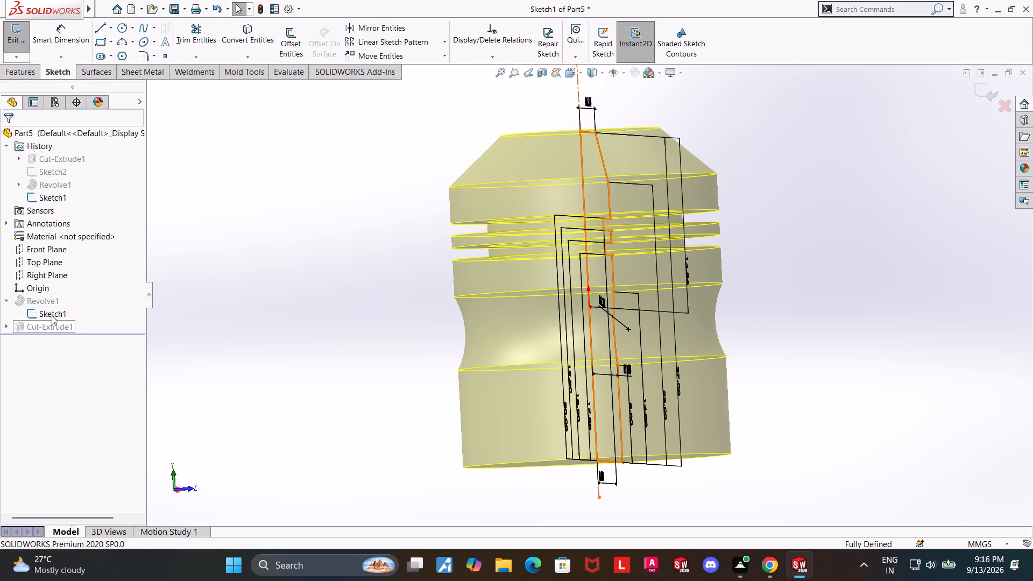
left_click(52, 315)
left_click(75, 302)
Set the groove floors' distance from the centerline to 7 mm and exit the sketch to rebuild the piston.
scroll(485, 273, "down", 3)
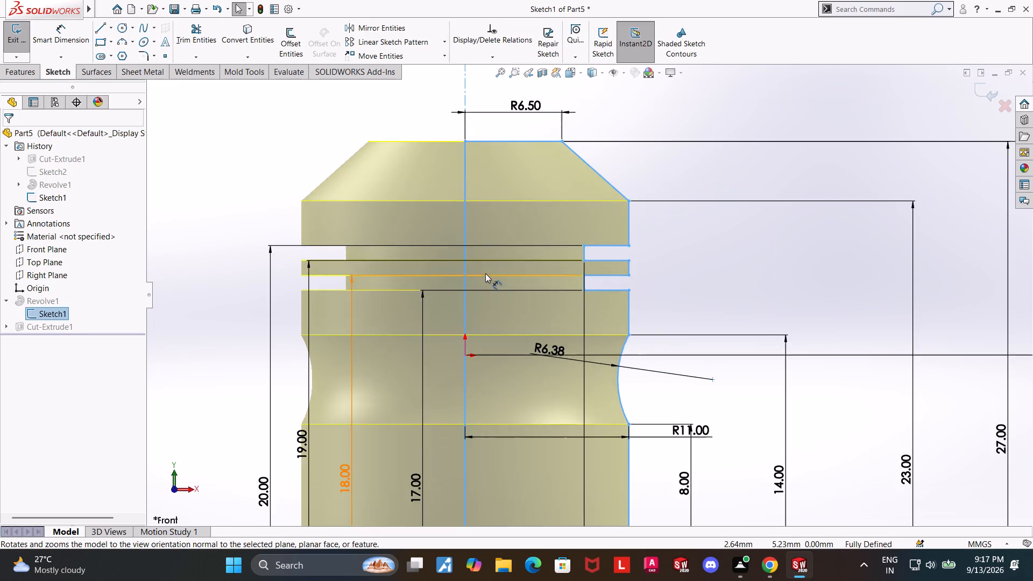
scroll(554, 322, "up", 6)
scroll(602, 344, "down", 6)
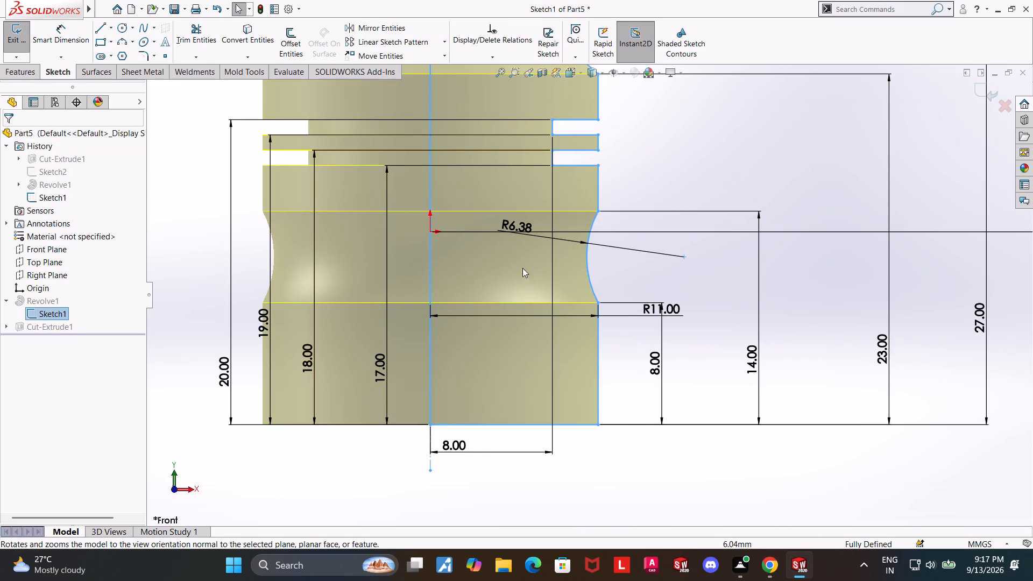
double_click(458, 446)
left_click_drag(476, 448, 443, 447)
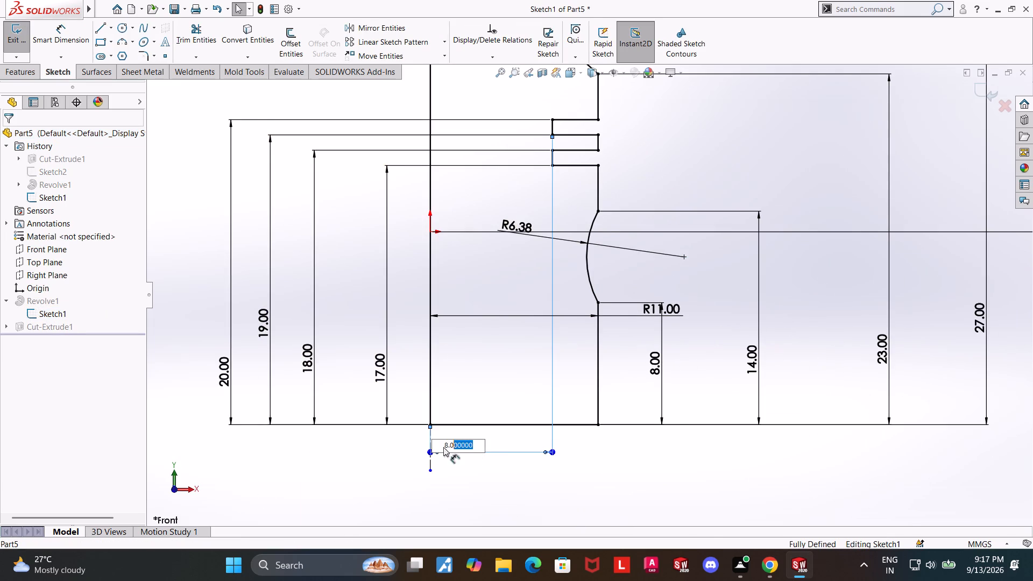
left_click_drag(443, 447, 420, 447)
key("7")
key("Return")
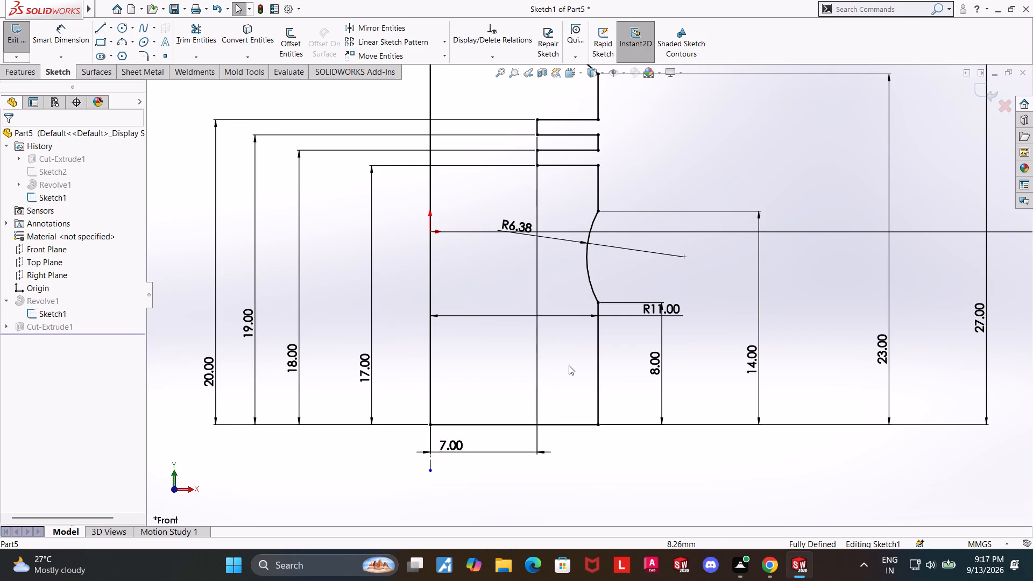
scroll(583, 359, "up", 3)
key("Escape")
left_click(975, 93)
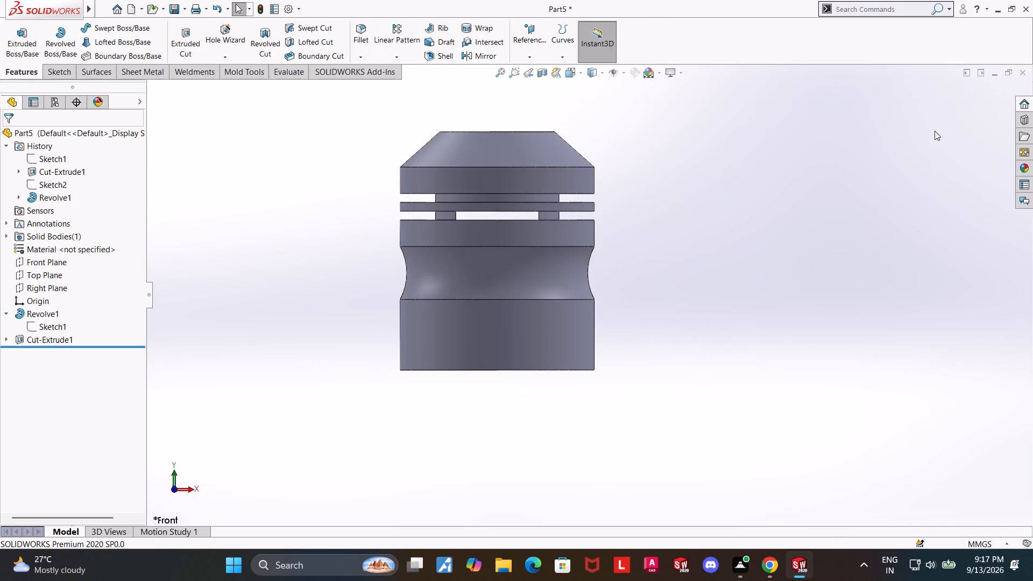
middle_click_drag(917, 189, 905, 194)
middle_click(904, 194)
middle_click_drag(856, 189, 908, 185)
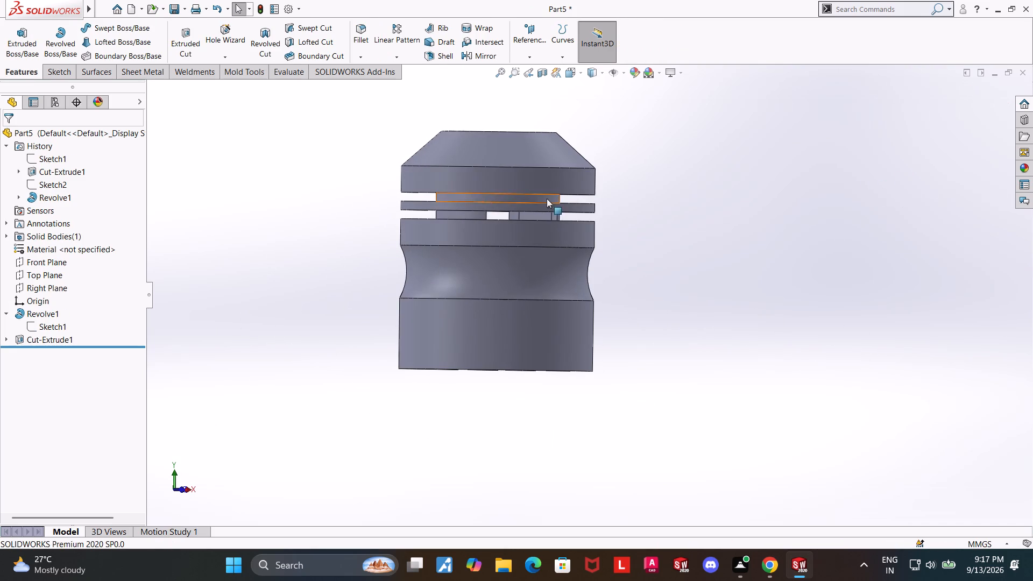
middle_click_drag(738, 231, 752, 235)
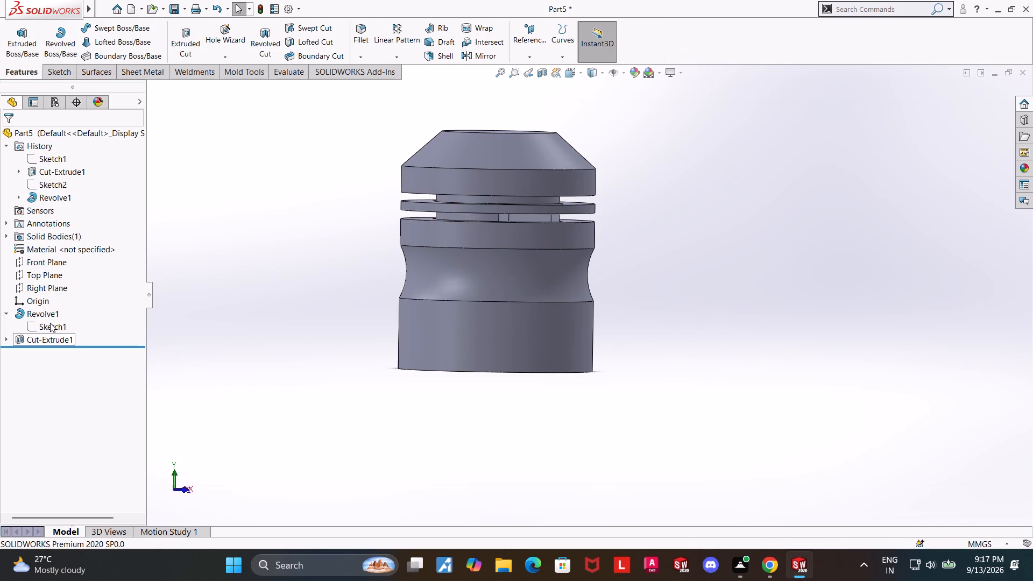
Reopen the revolve's profile sketch for editing.
left_click(50, 323)
left_click(63, 292)
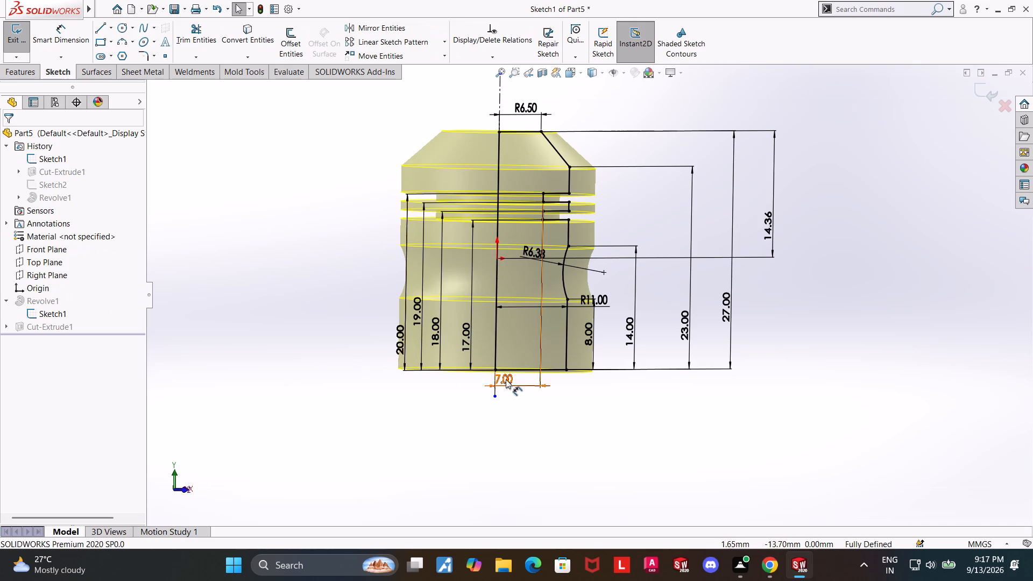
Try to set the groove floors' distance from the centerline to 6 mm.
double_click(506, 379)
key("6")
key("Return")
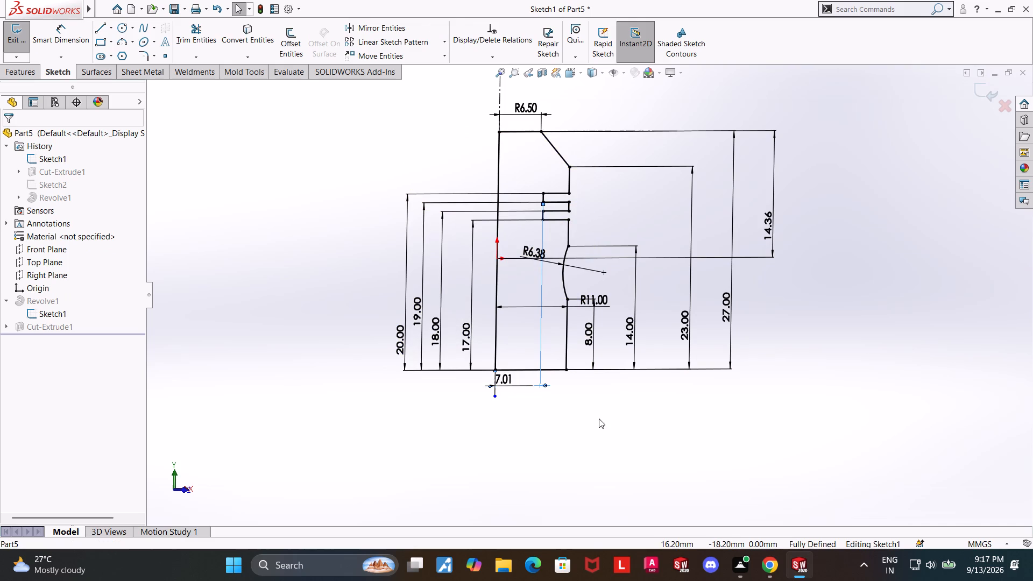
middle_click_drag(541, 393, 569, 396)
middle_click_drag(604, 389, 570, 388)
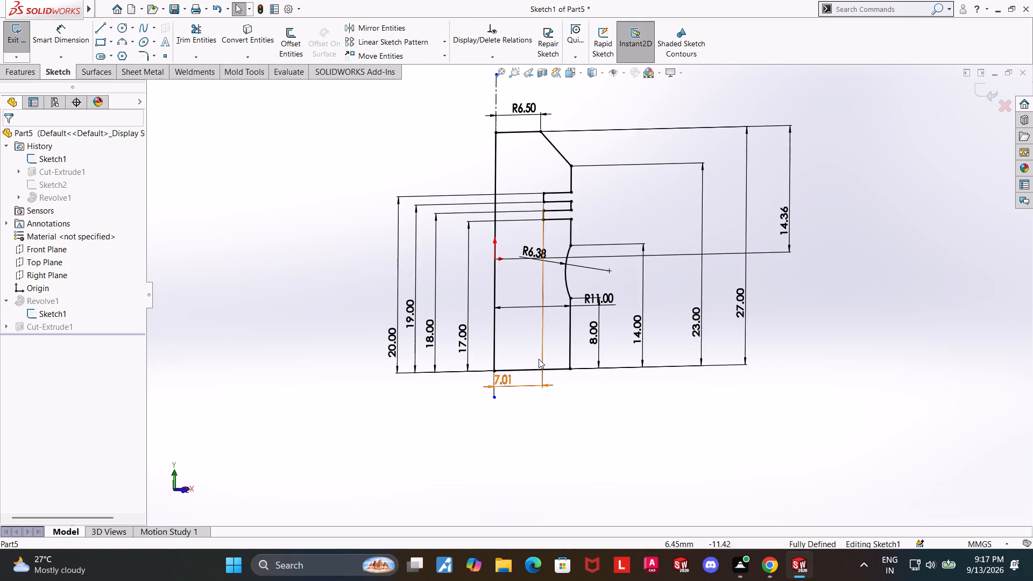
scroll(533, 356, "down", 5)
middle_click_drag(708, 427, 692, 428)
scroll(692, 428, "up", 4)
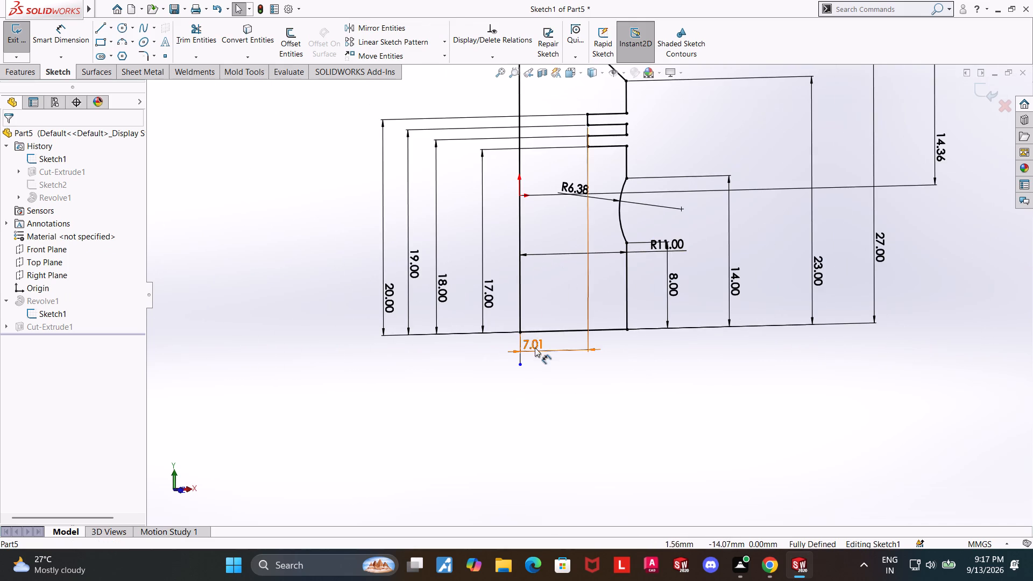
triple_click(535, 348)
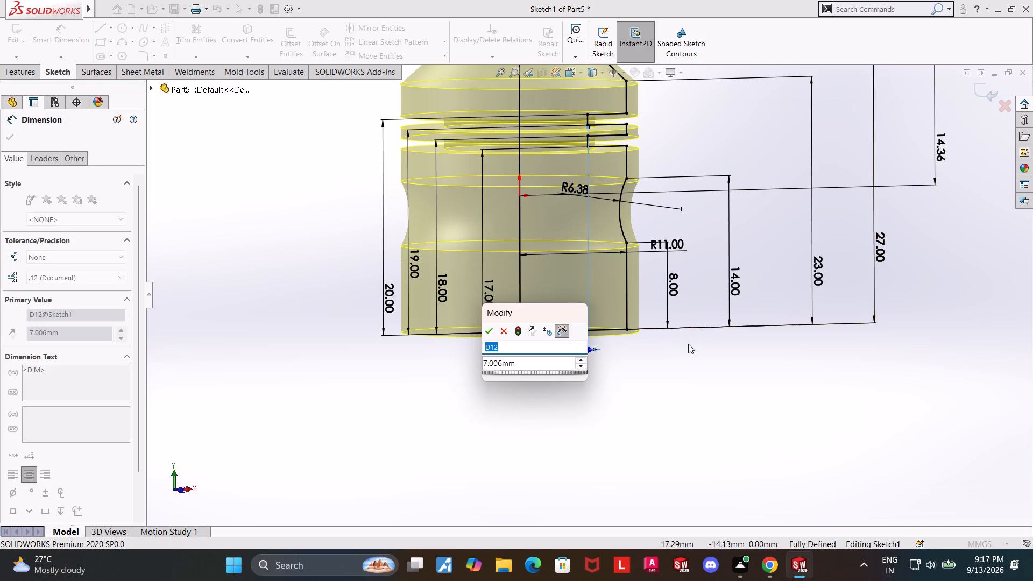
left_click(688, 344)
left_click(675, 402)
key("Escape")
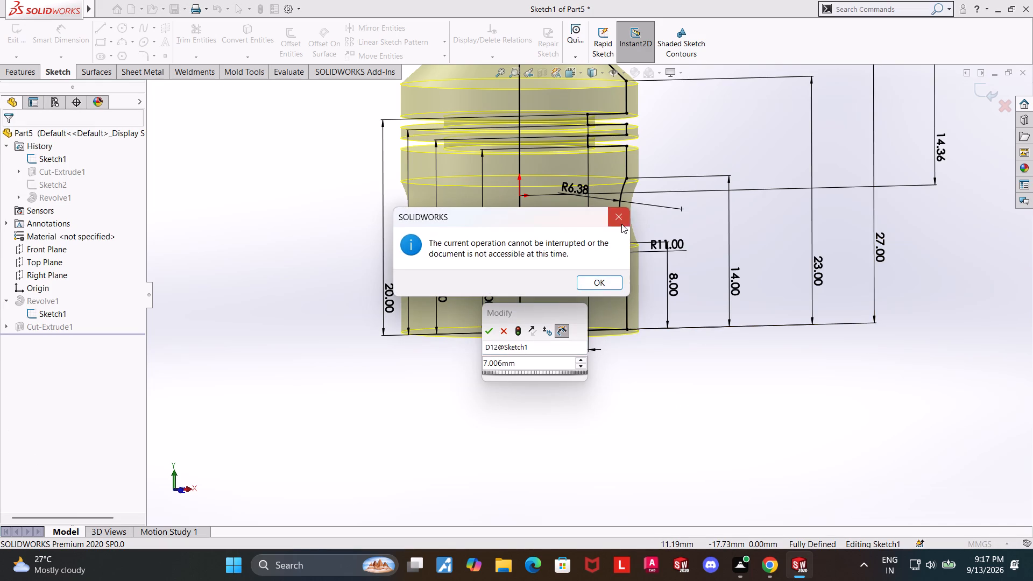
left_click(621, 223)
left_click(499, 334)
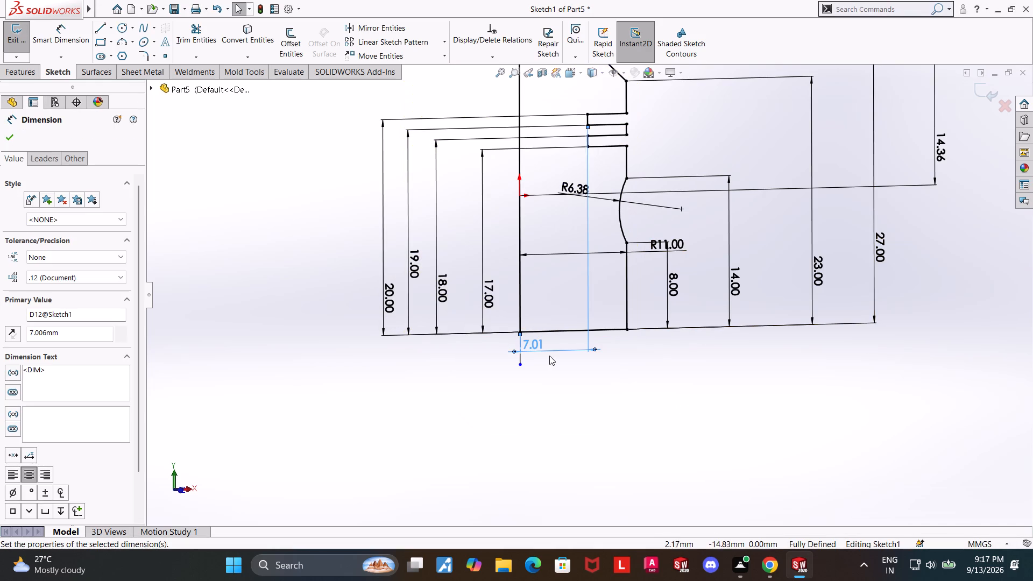
Set the groove floors' distance from the centerline to 10 mm and exit the sketch to rebuild the piston.
double_click(540, 346)
type("10")
key("Return")
scroll(660, 312, "up", 3)
scroll(631, 172, "down", 3)
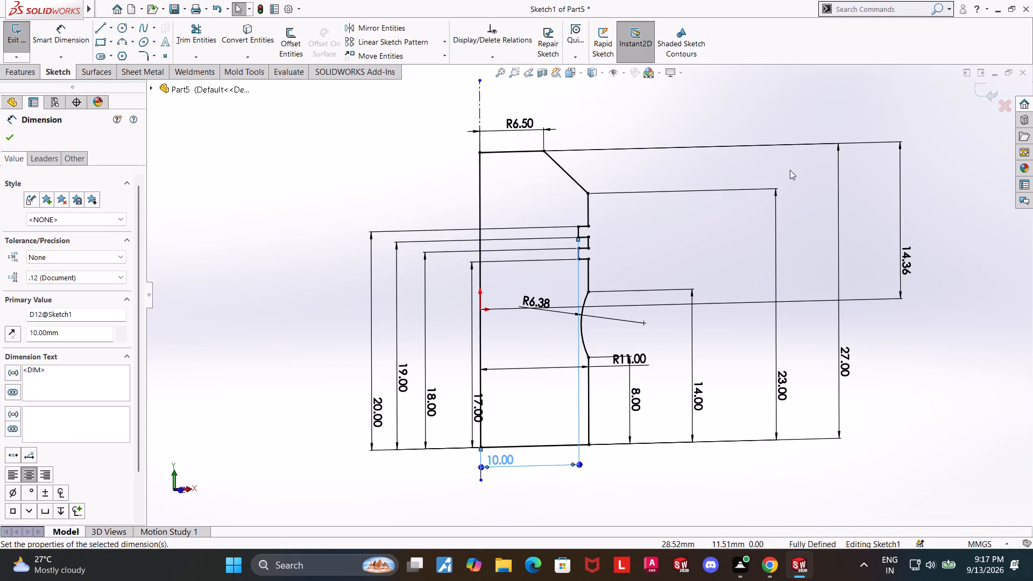
left_click(985, 88)
Start a new sketch on the piston's bottom face around the slot opening, viewed normal to the face.
middle_click_drag(928, 248, 895, 253)
scroll(853, 241, "up", 3)
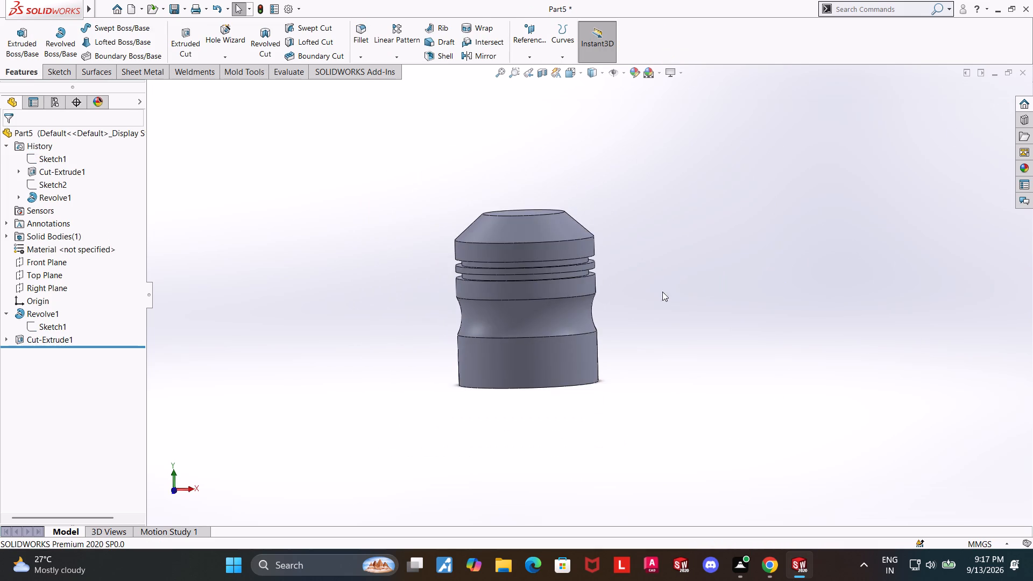
scroll(596, 324, "down", 4)
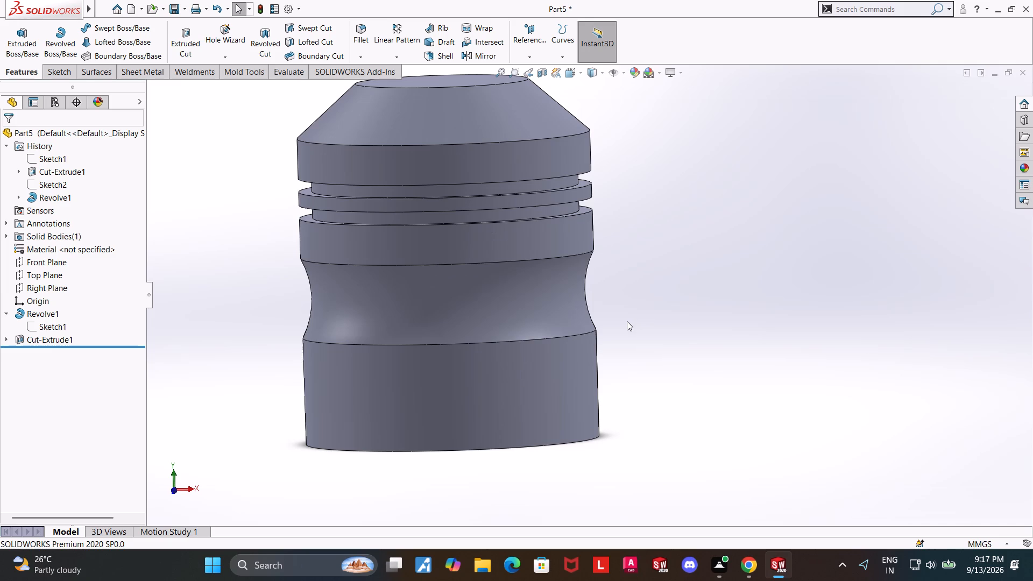
middle_click_drag(626, 321, 651, 309)
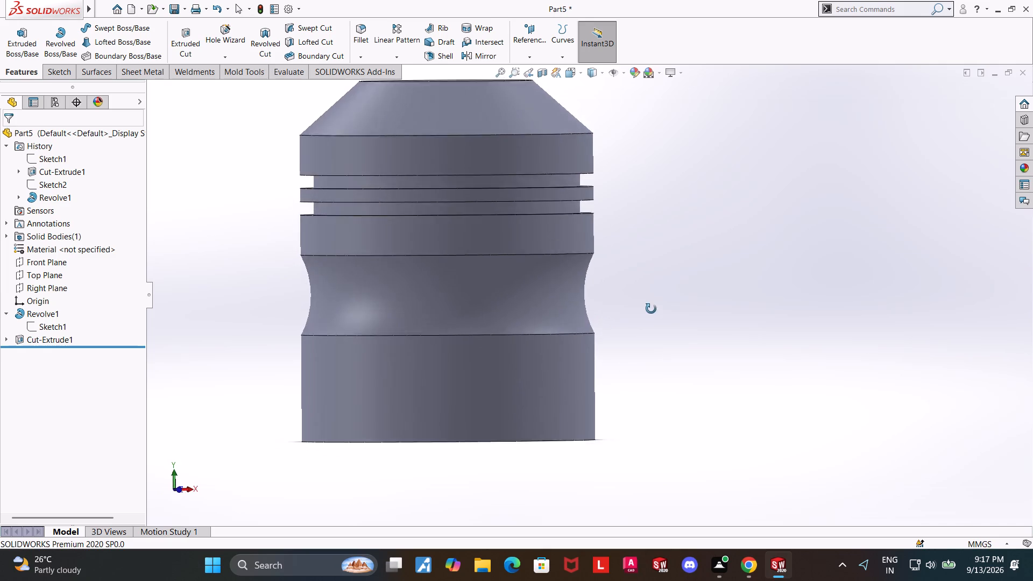
middle_click_drag(651, 309, 651, 297)
scroll(257, 373, "up", 2)
middle_click_drag(697, 371, 702, 245)
scroll(689, 277, "up", 1)
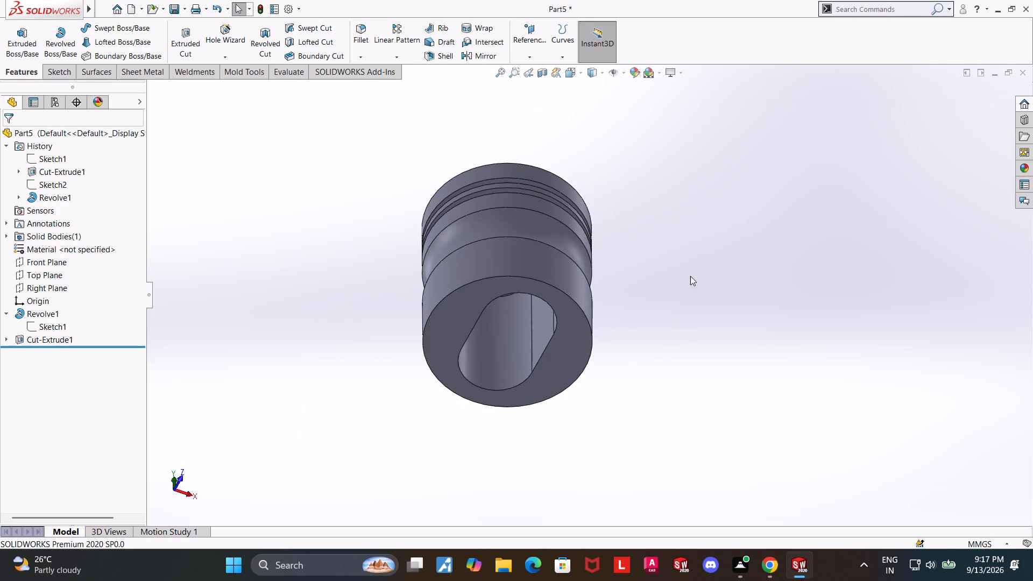
middle_click_drag(668, 298, 654, 180)
left_click(545, 282)
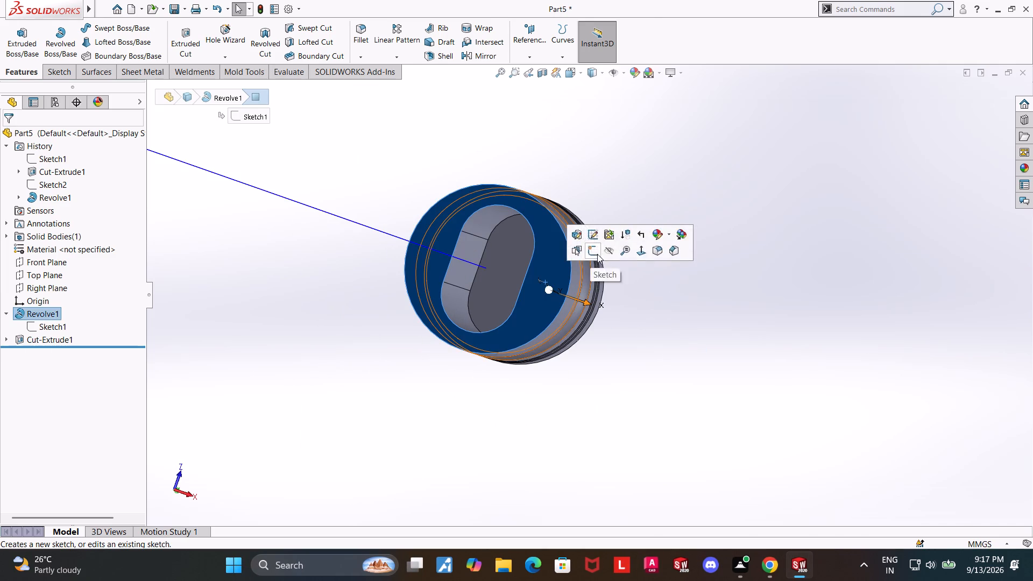
left_click(597, 254)
left_click(48, 359)
left_click(49, 356)
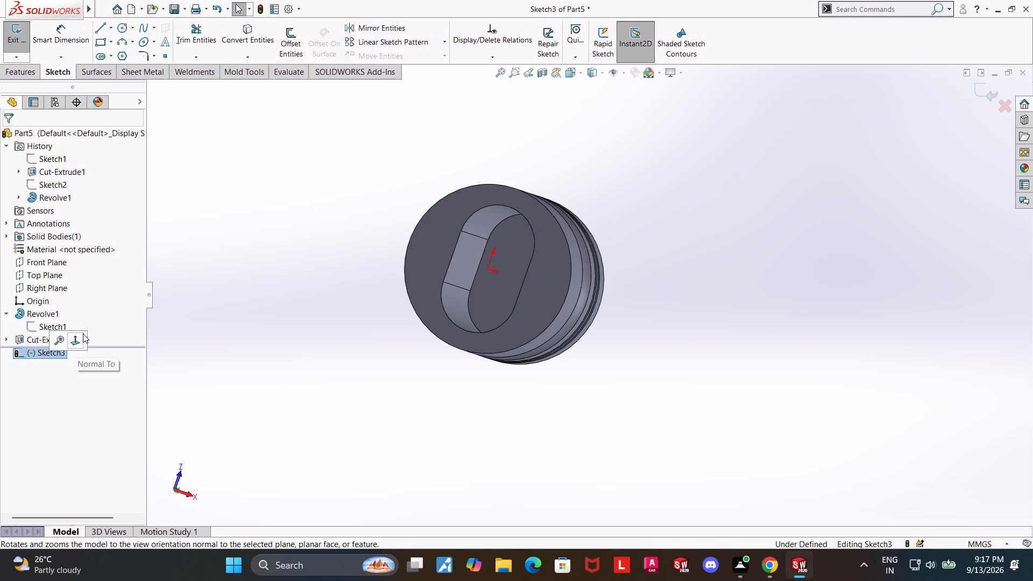
left_click(83, 334)
Draw a circle centred on the origin around the slot opening and dimension its diameter as 19.5 mm.
left_click(120, 24)
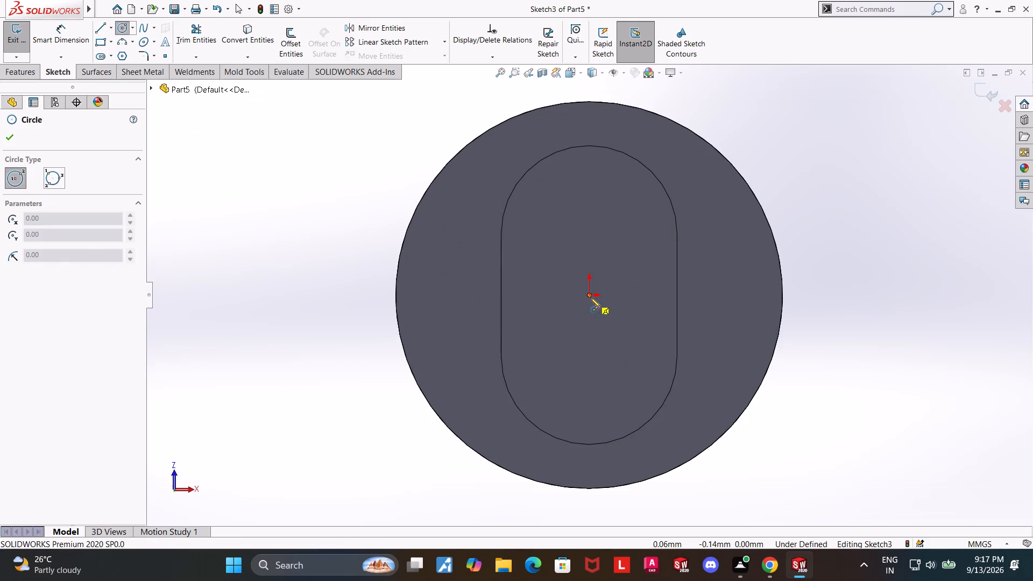
left_click(590, 297)
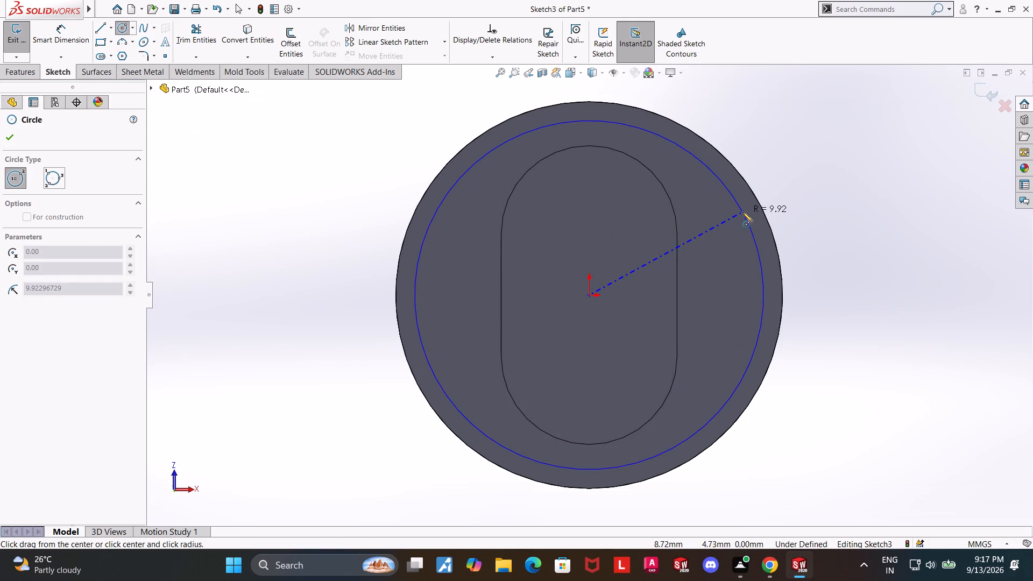
left_click(742, 212)
key("Escape")
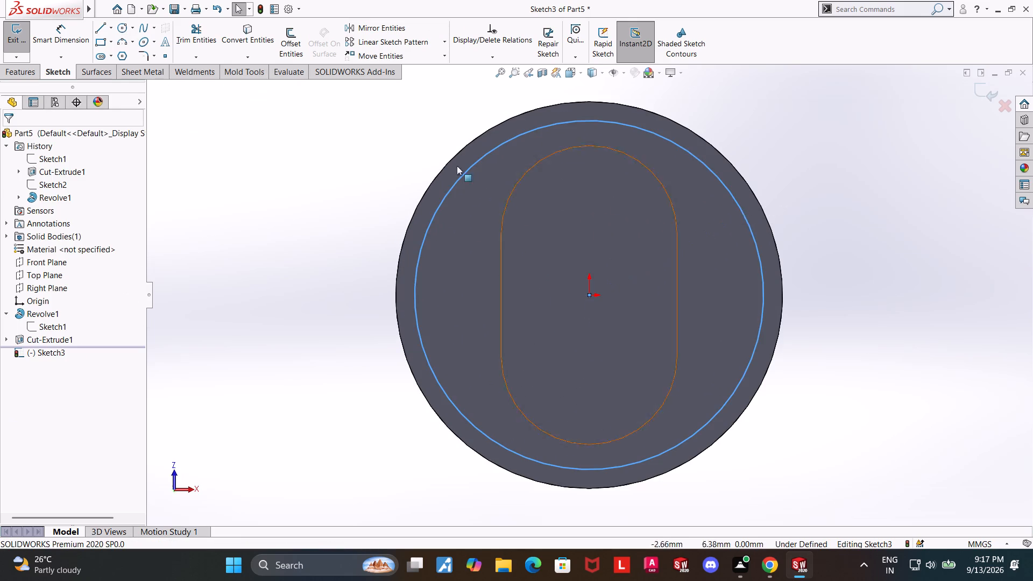
key("Escape")
key("Escape")
left_click(55, 31)
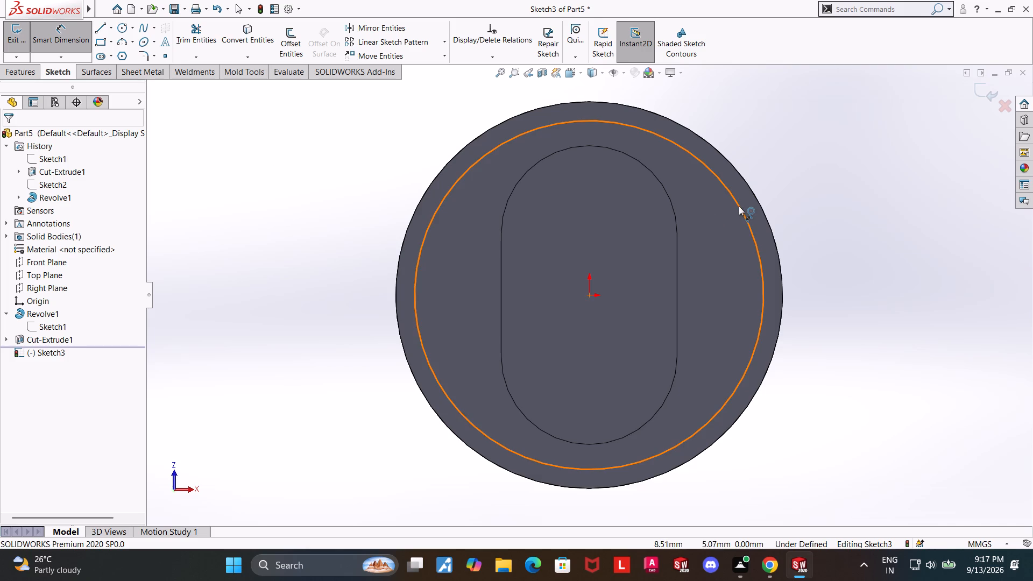
left_click(739, 206)
left_click(791, 179)
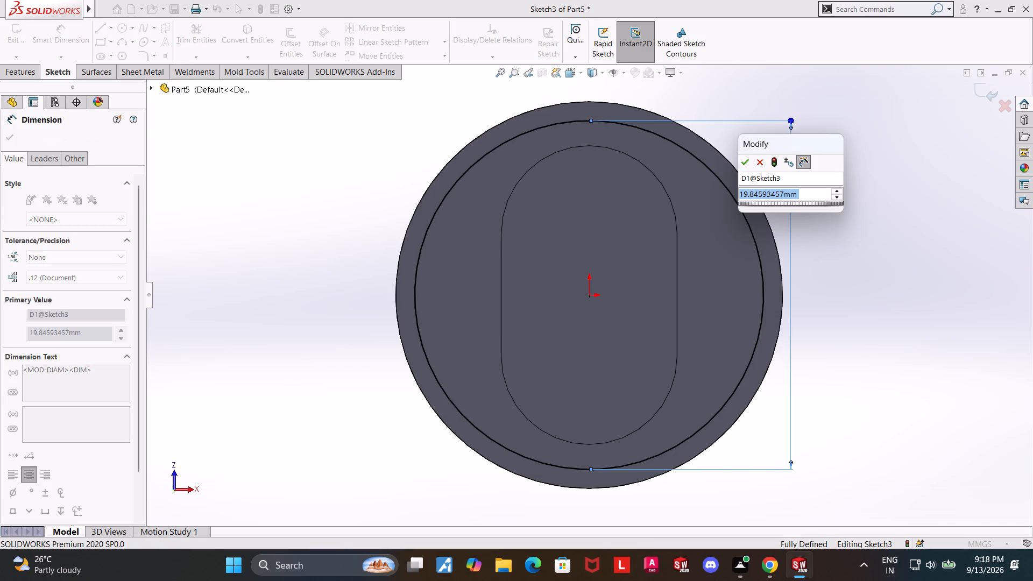
key("1")
type("9.5")
key("Return")
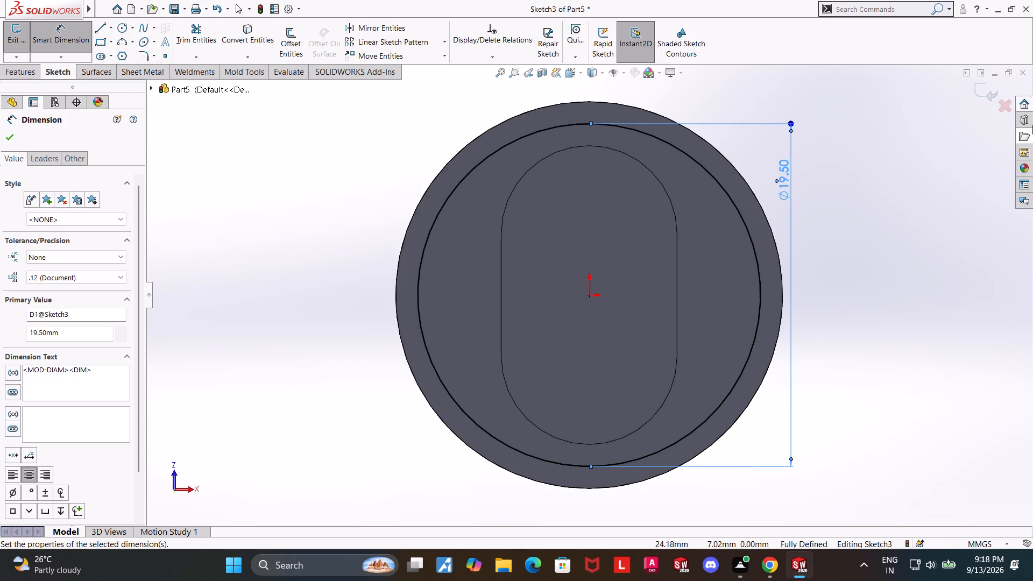
Exit the circle sketch and cut-extrude it blind 6 mm up into the piston body.
left_click(995, 89)
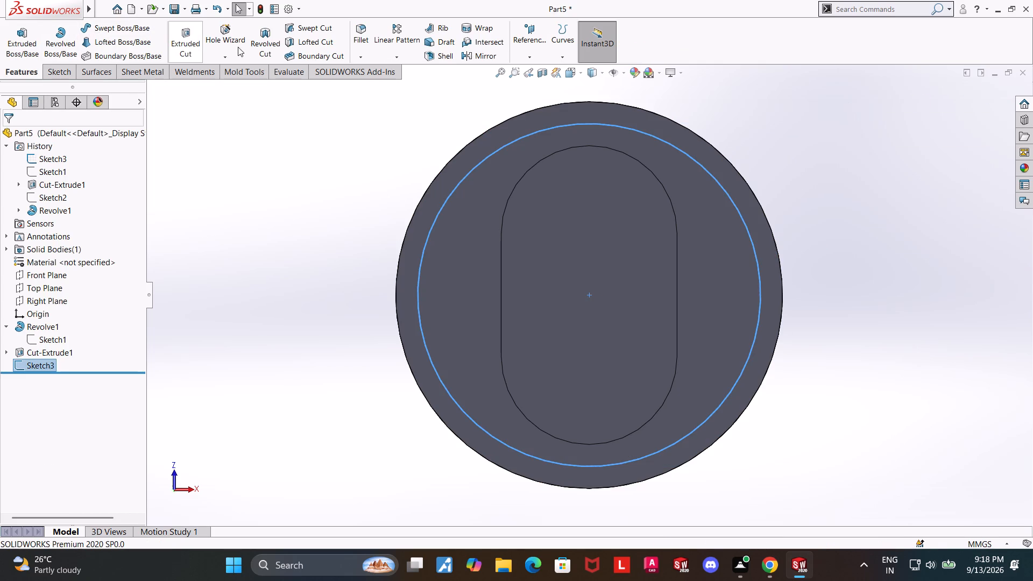
left_click(193, 38)
middle_click_drag(252, 175, 207, 297)
scroll(206, 297, "up", 1)
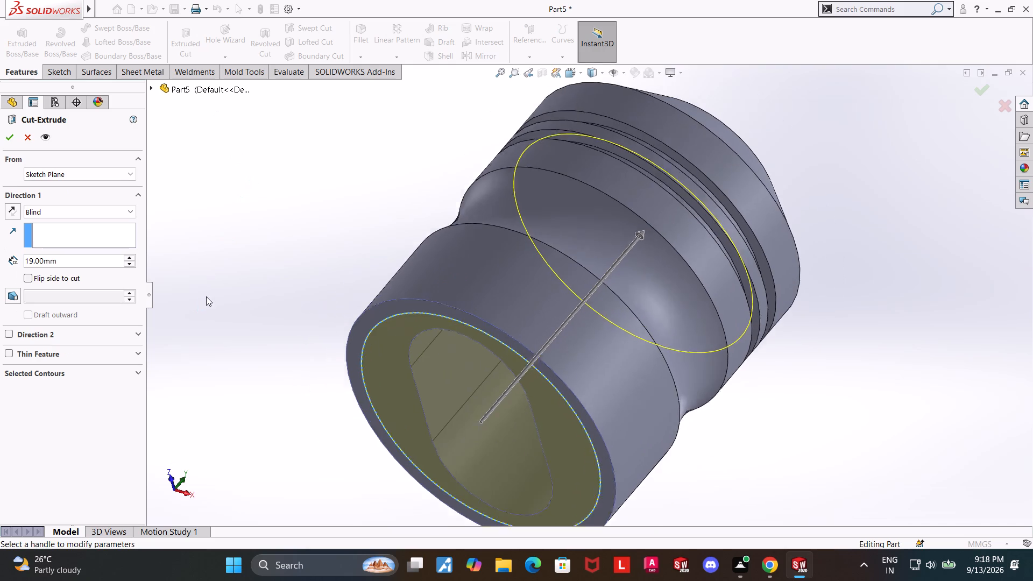
scroll(206, 296, "up", 1)
left_click(90, 260)
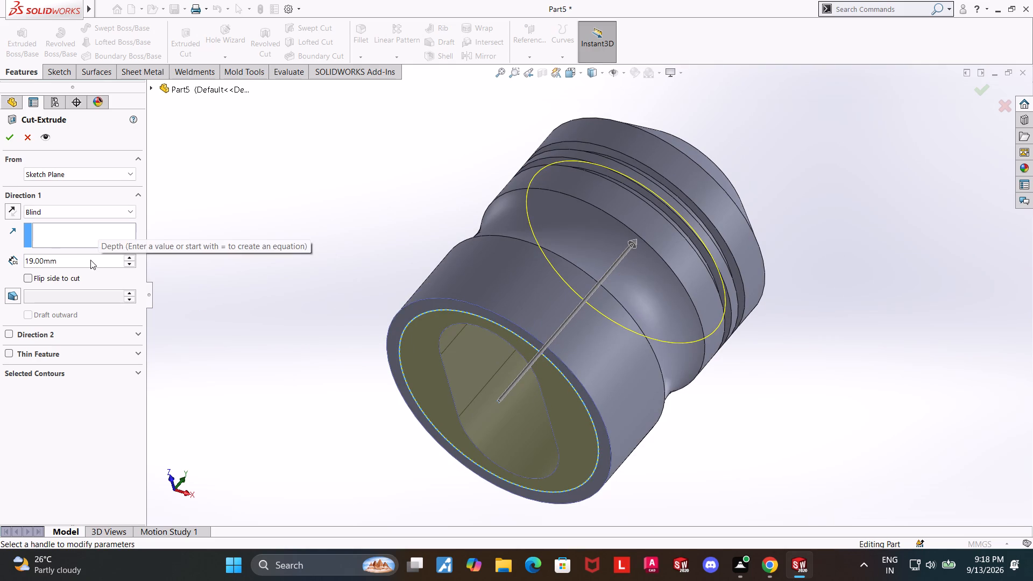
left_click_drag(90, 260, 3, 265)
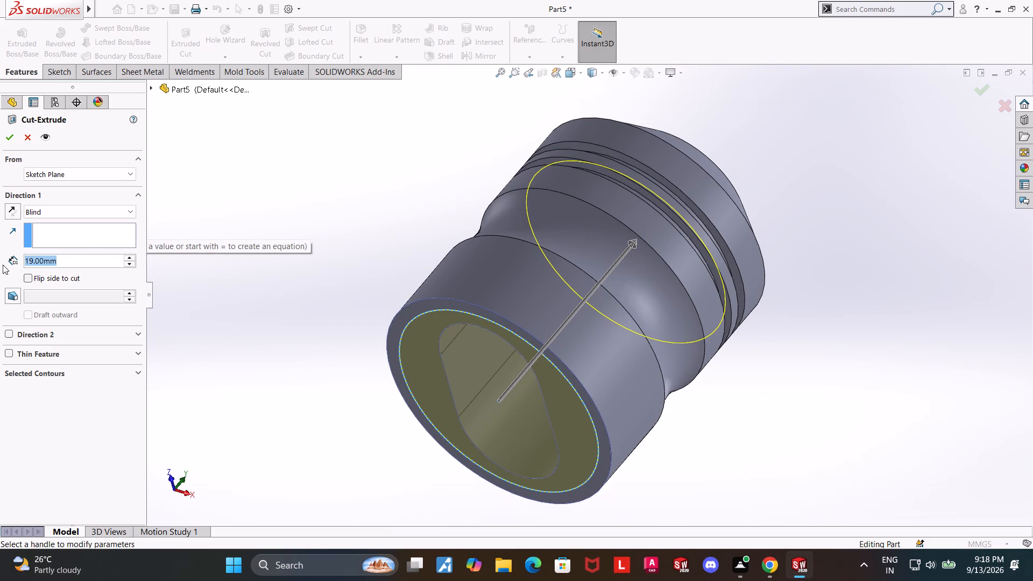
key("6")
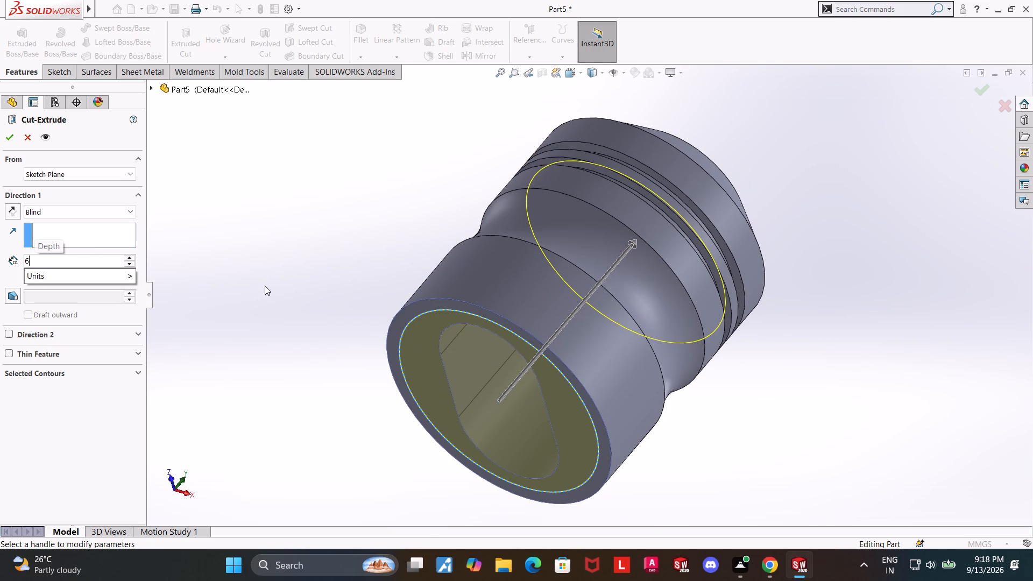
key("Return")
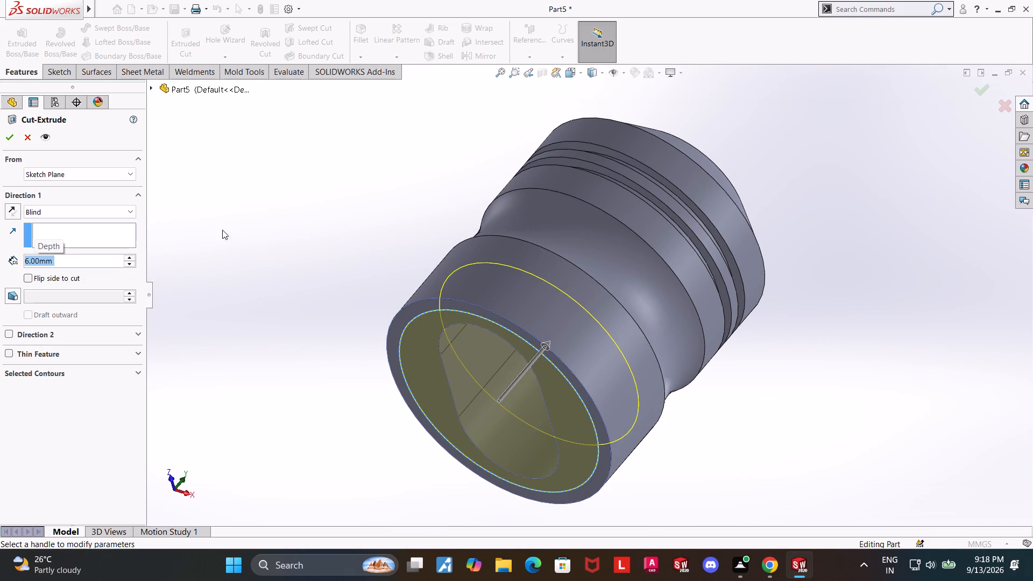
left_click(11, 136)
left_click(337, 210)
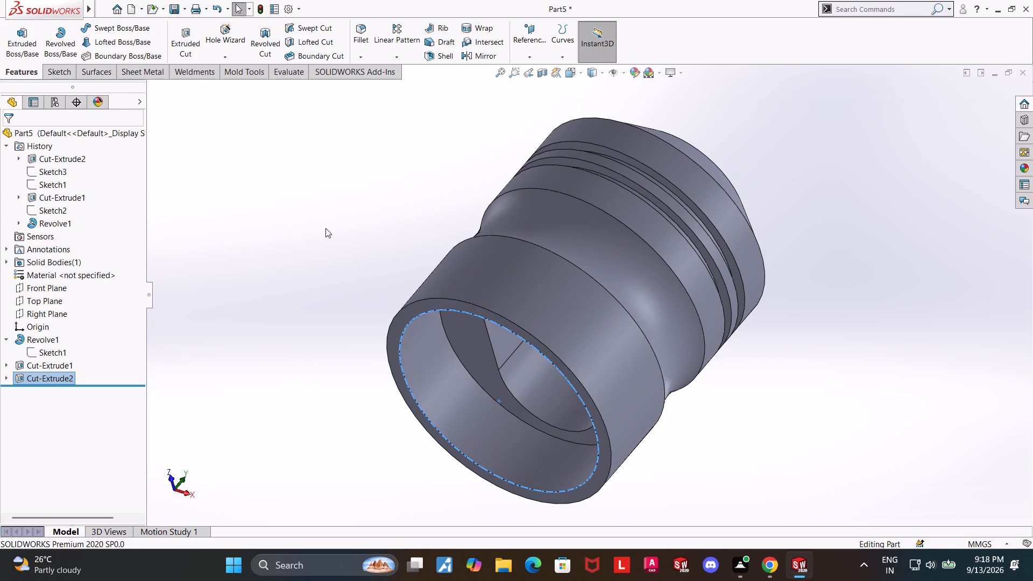
Start a new sketch on the Front Plane, viewed normal to it.
middle_click_drag(328, 226, 328, 216)
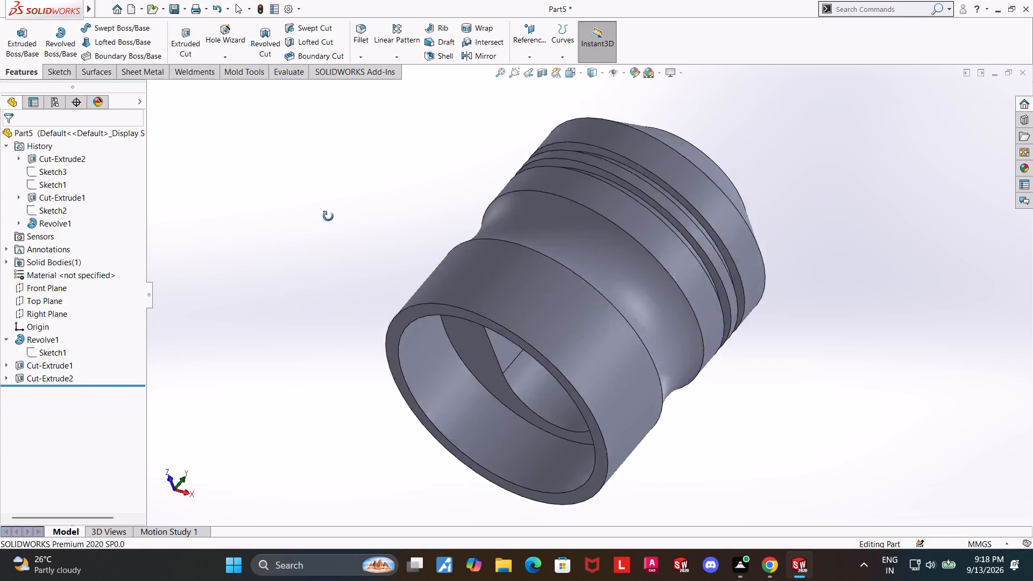
middle_click_drag(328, 216, 214, 286)
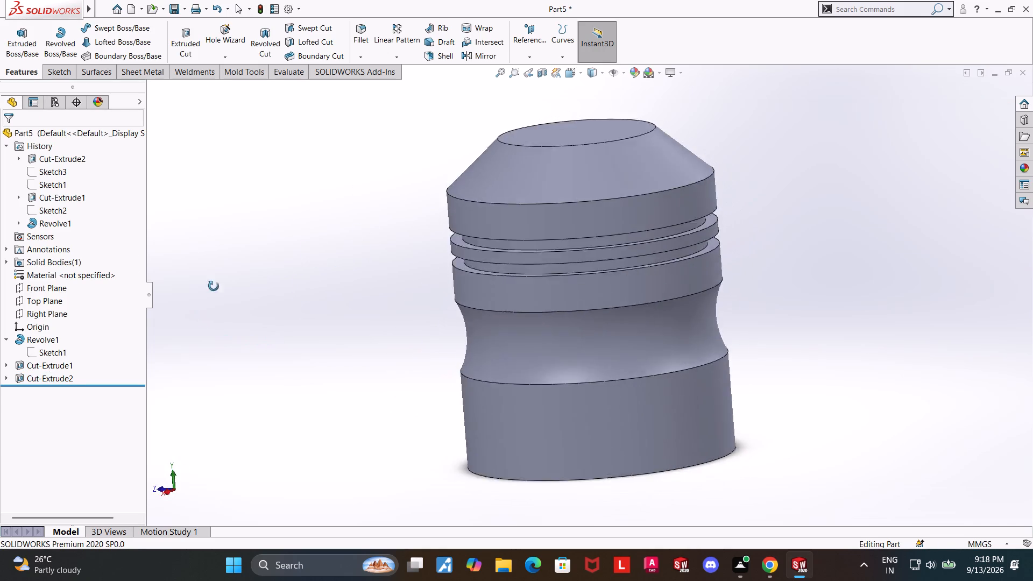
middle_click_drag(214, 286, 232, 273)
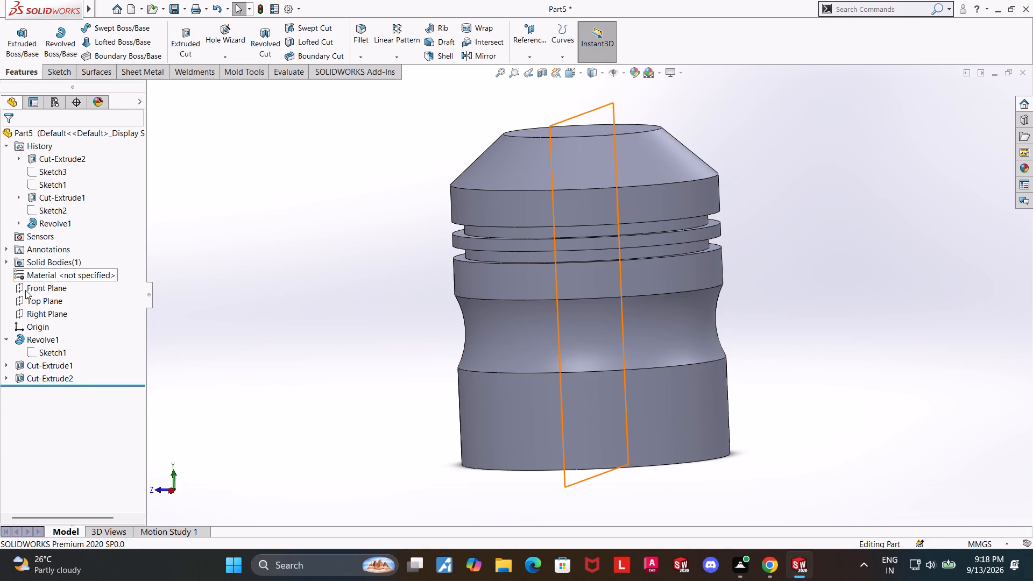
left_click(25, 290)
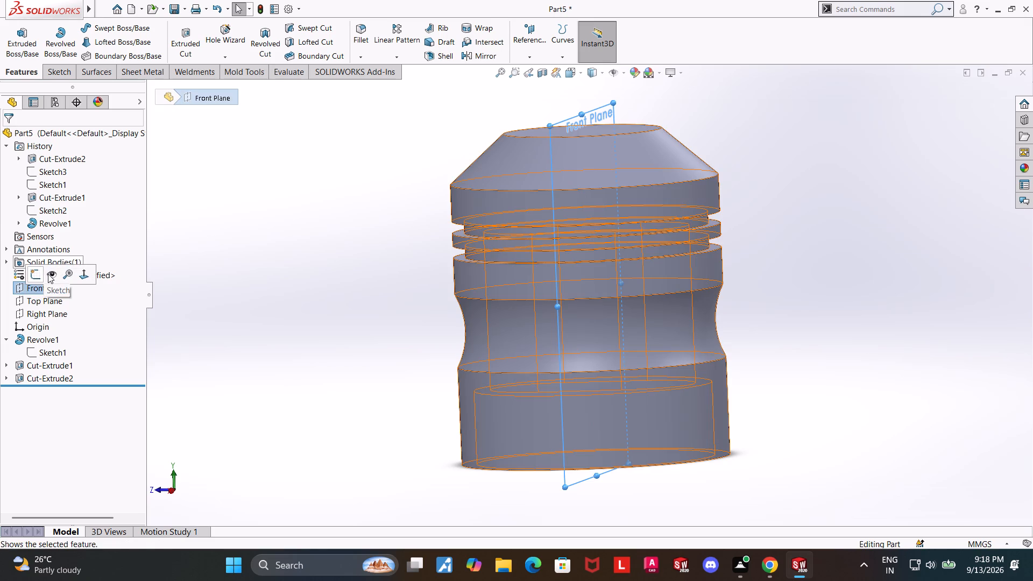
left_click(36, 272)
left_click(46, 393)
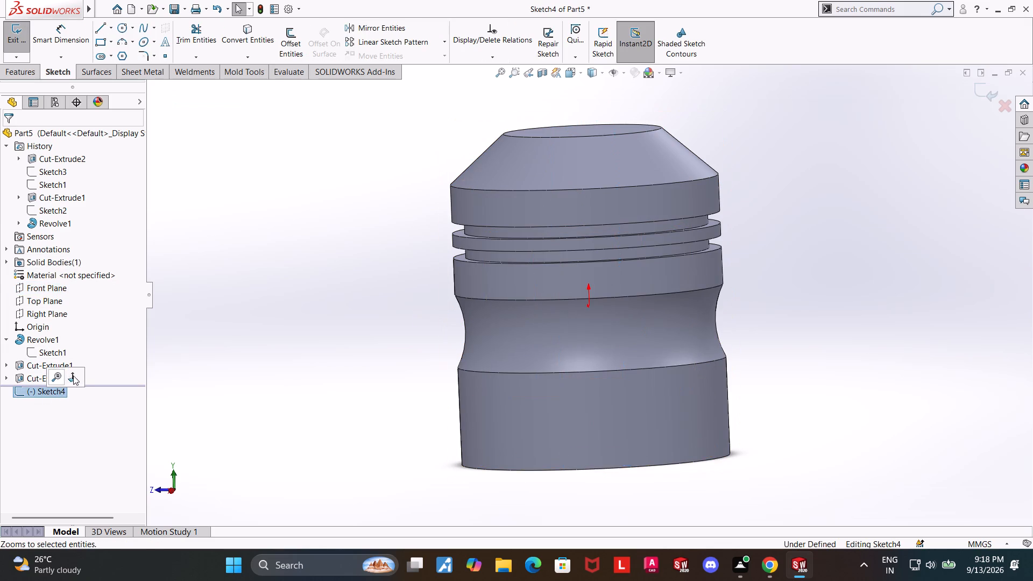
left_click(73, 375)
Draw a vertical centreline about 31 mm long through the origin, extending past the piston's top and bottom.
left_click(112, 27)
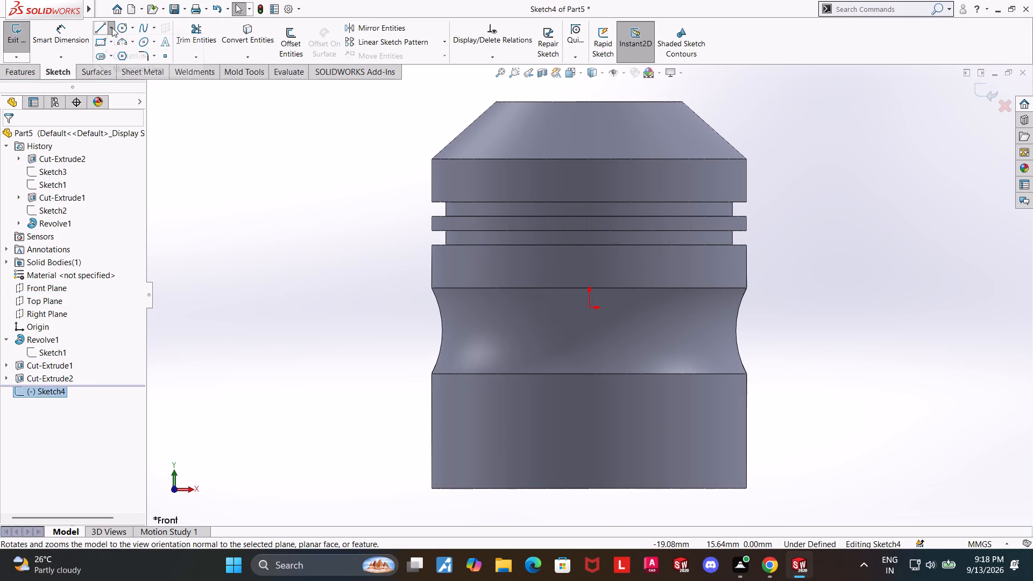
left_click(117, 52)
scroll(402, 187, "up", 4)
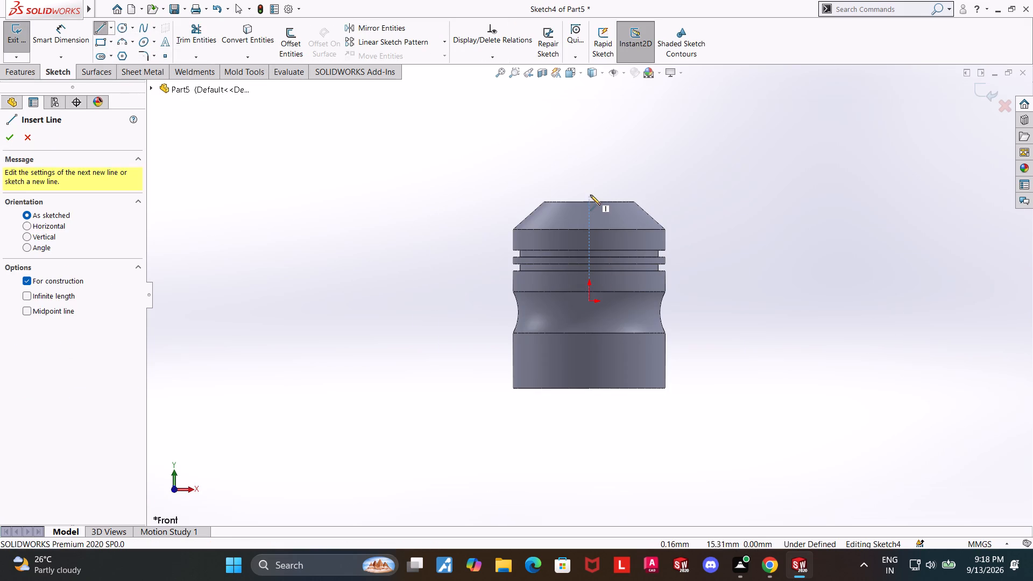
left_click(591, 176)
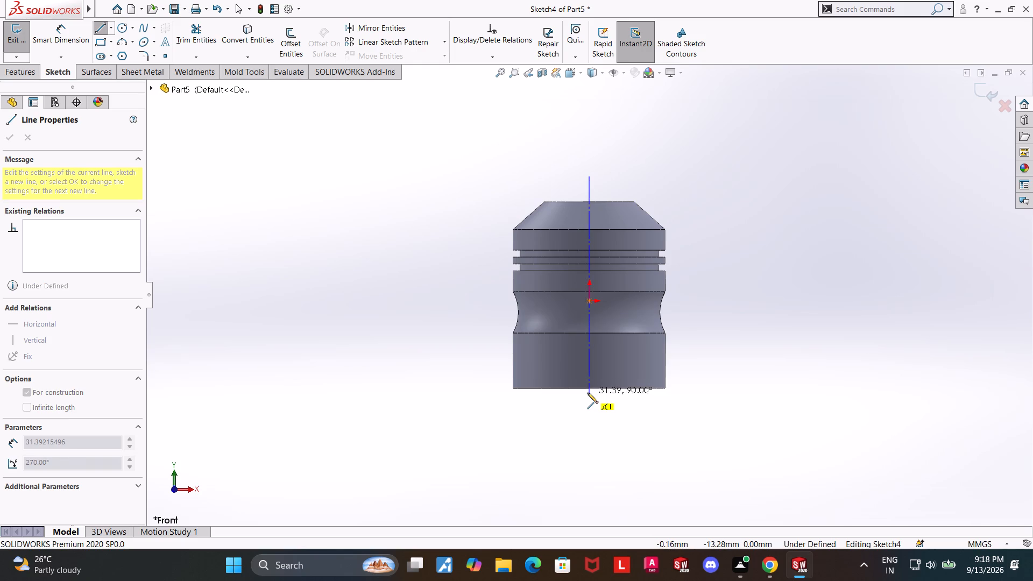
left_click(588, 397)
key("Escape")
key("Escape")
scroll(629, 294, "down", 2)
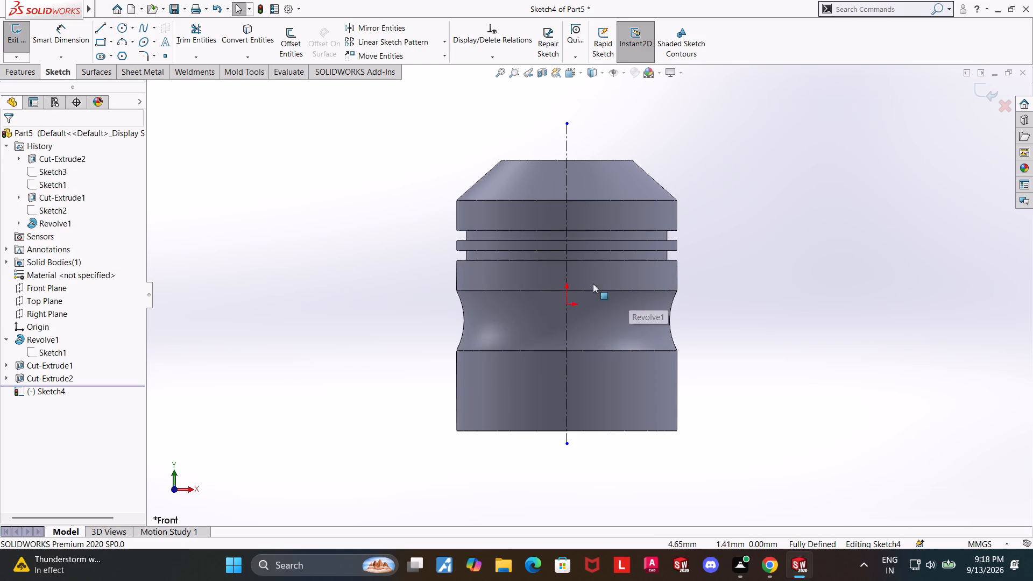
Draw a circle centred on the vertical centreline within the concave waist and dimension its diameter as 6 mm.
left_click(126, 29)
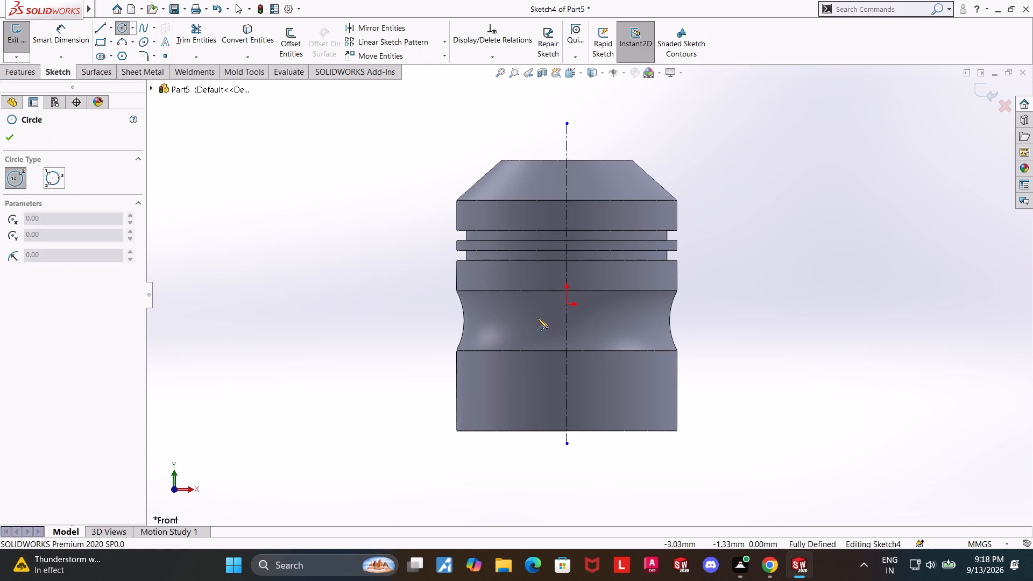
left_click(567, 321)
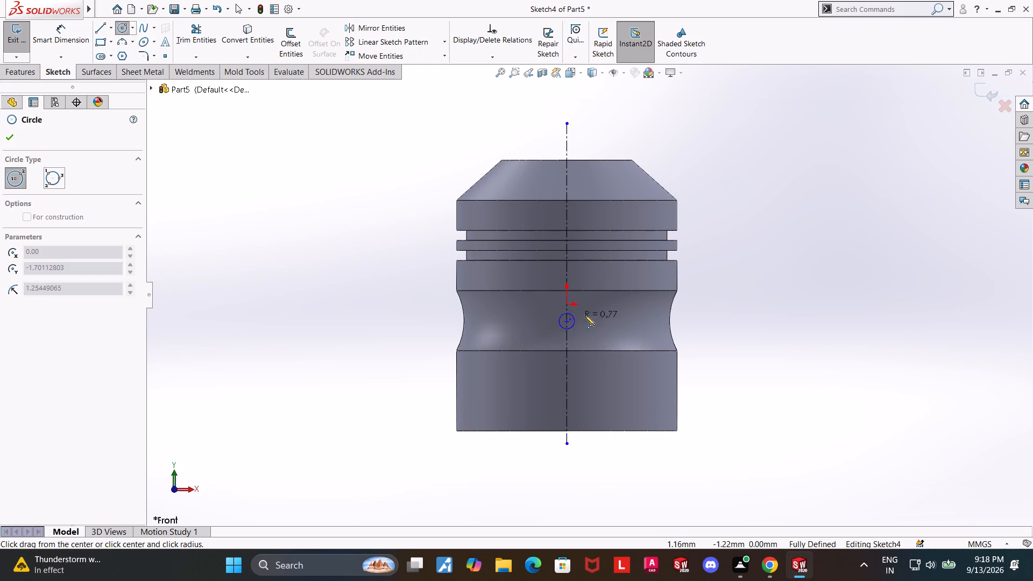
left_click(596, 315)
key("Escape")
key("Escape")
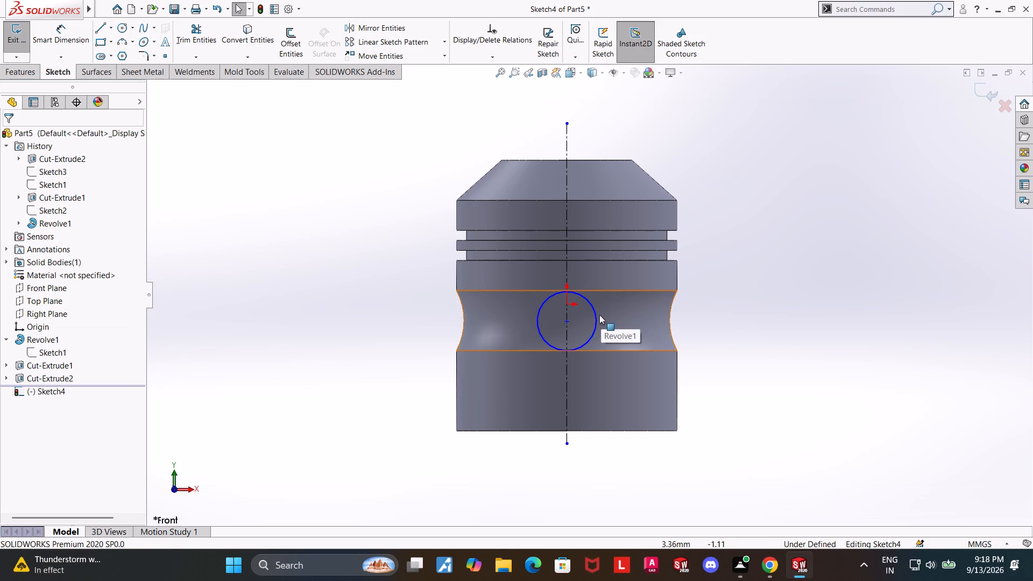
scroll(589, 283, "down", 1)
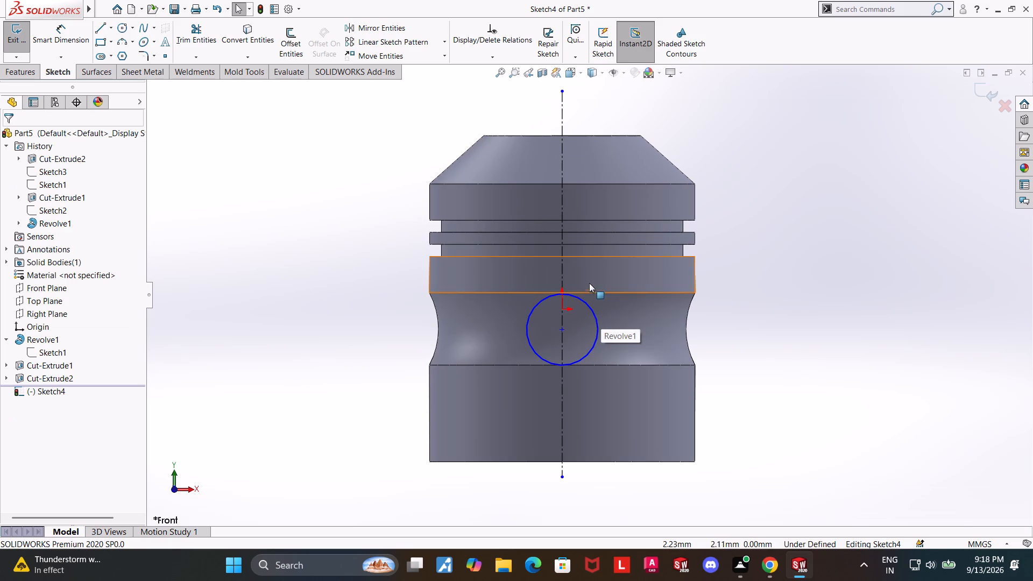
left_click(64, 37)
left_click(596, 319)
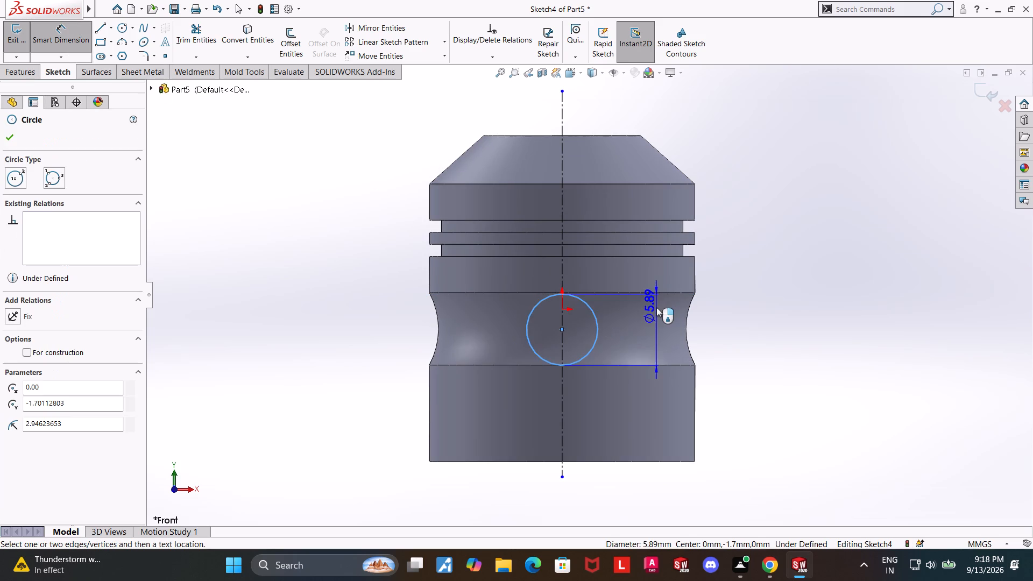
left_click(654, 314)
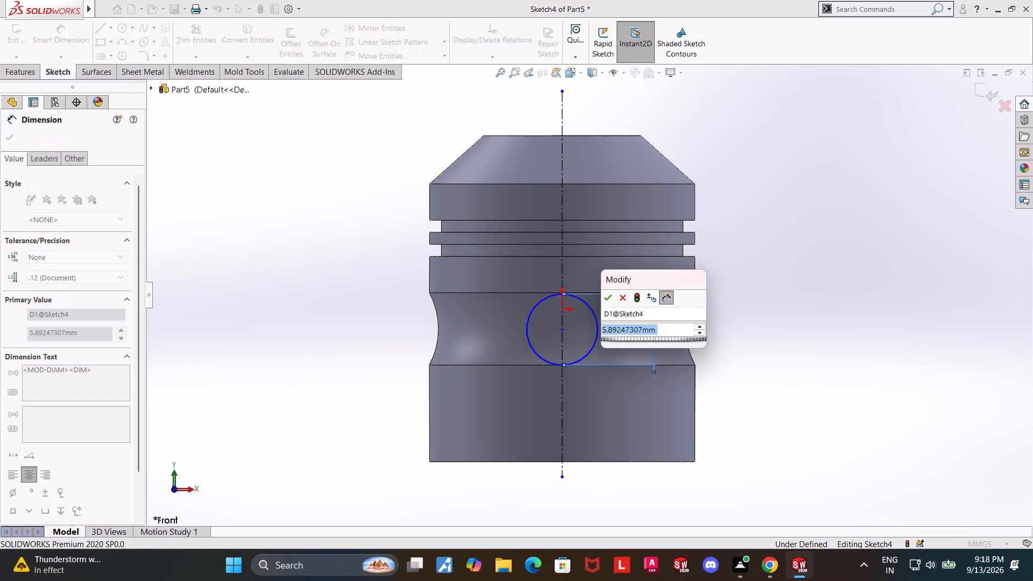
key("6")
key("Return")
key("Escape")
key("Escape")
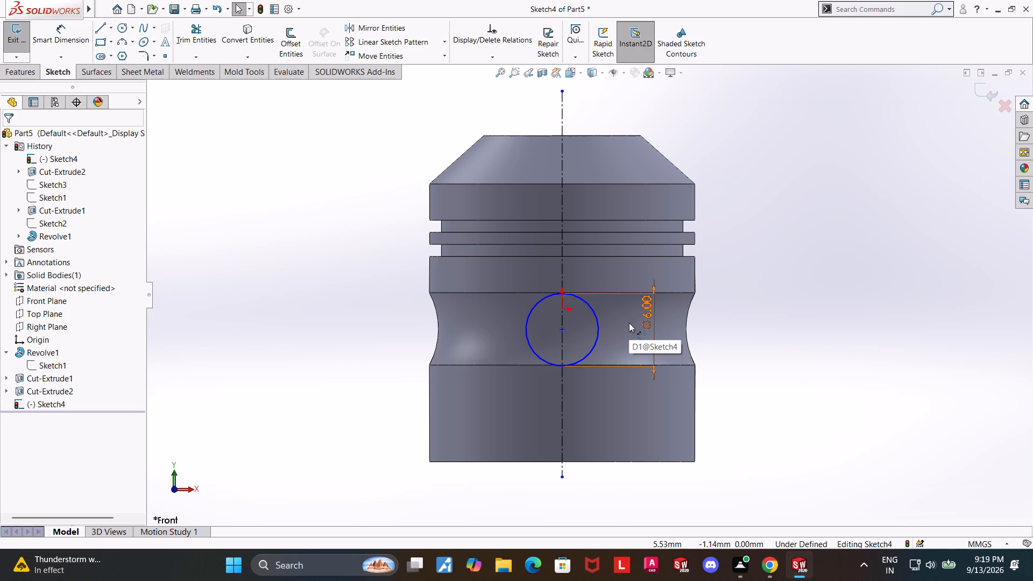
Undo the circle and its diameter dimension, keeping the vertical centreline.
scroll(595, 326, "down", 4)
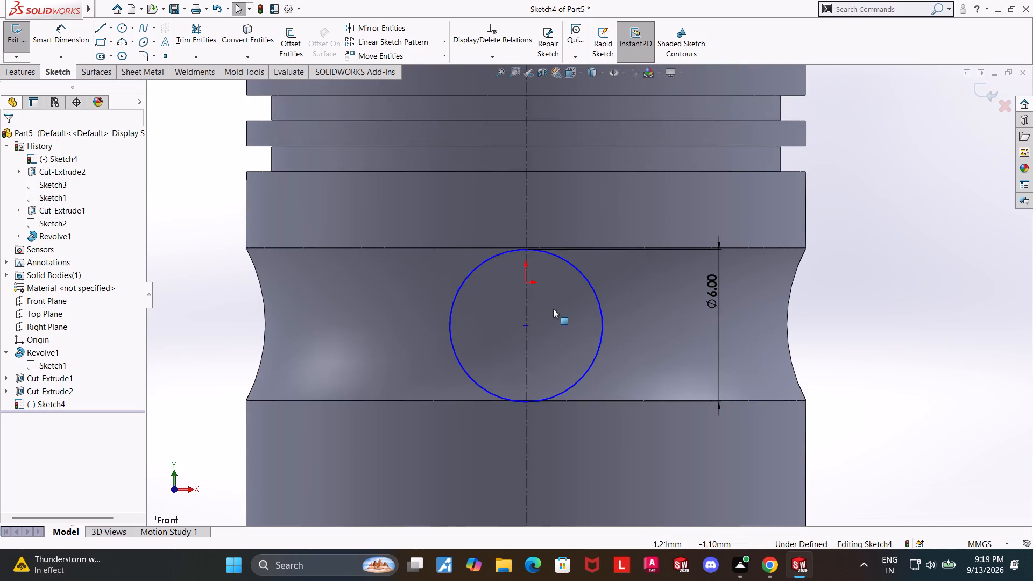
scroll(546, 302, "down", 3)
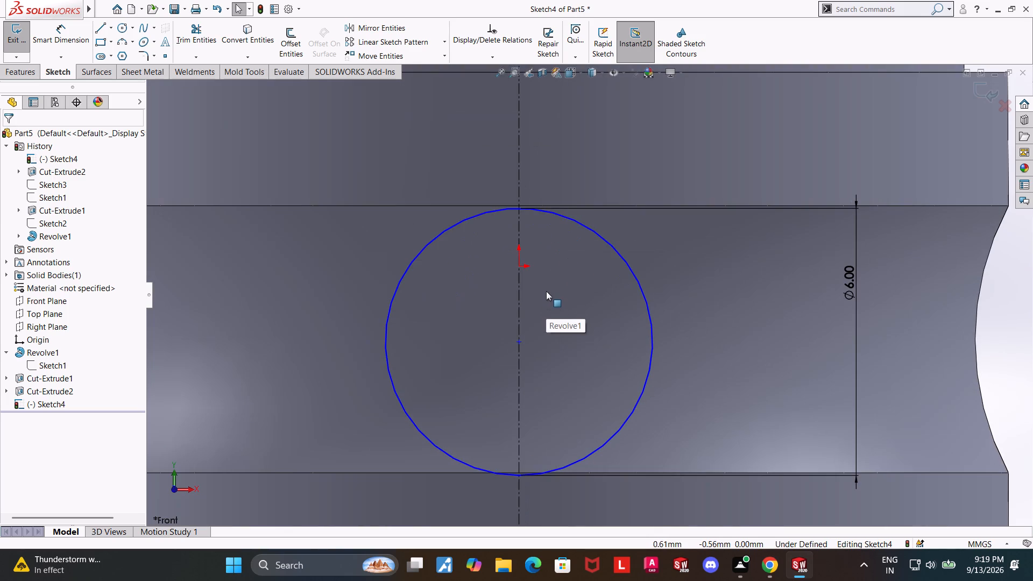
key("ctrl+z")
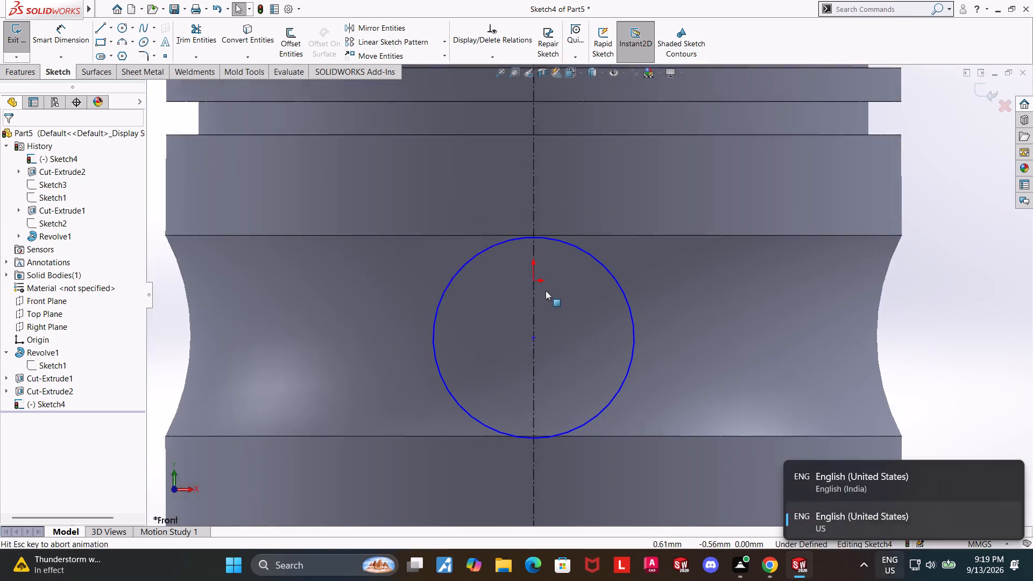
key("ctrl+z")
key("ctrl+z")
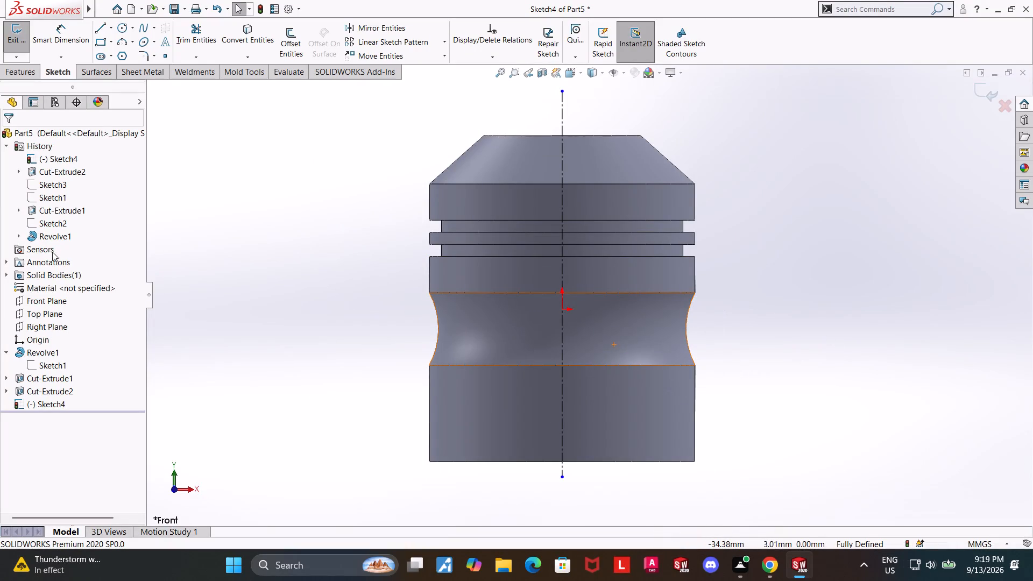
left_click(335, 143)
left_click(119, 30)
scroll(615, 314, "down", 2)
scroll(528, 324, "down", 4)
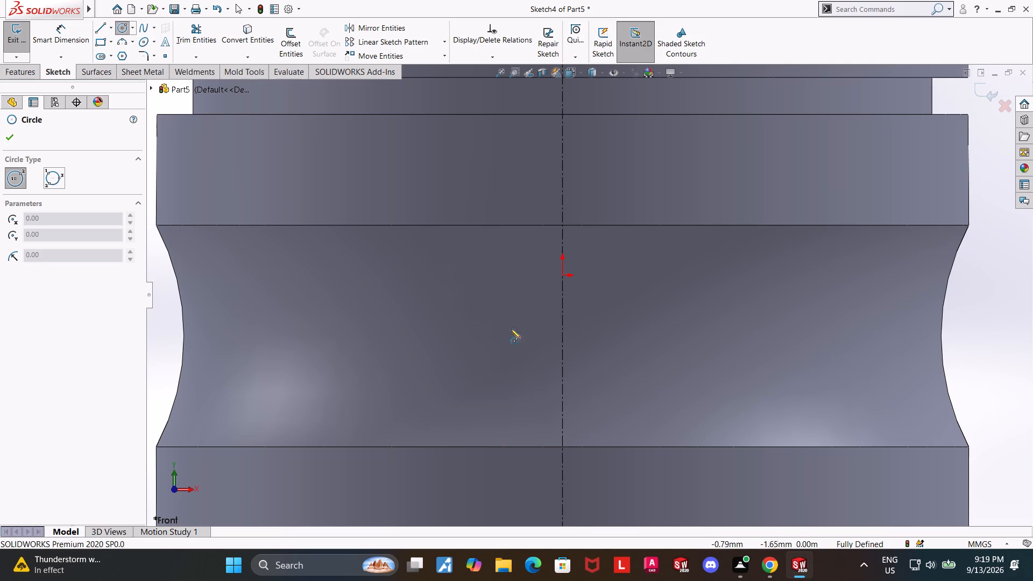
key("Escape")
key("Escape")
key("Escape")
Draw a horizontal centreline across the concave waist between the midpoints of its two side arcs.
left_click(111, 27)
left_click(117, 54)
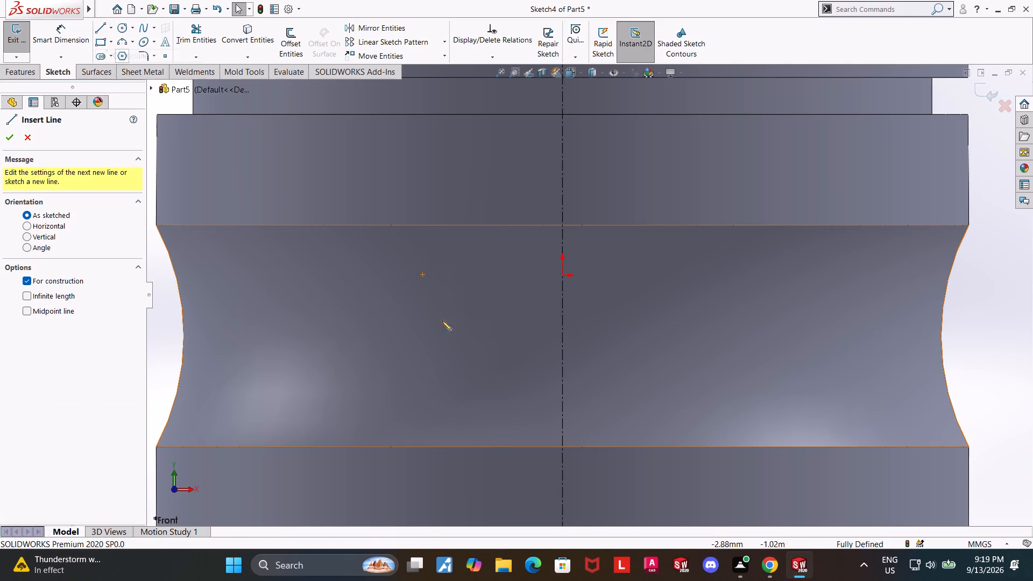
scroll(360, 315, "up", 1)
left_click(250, 330)
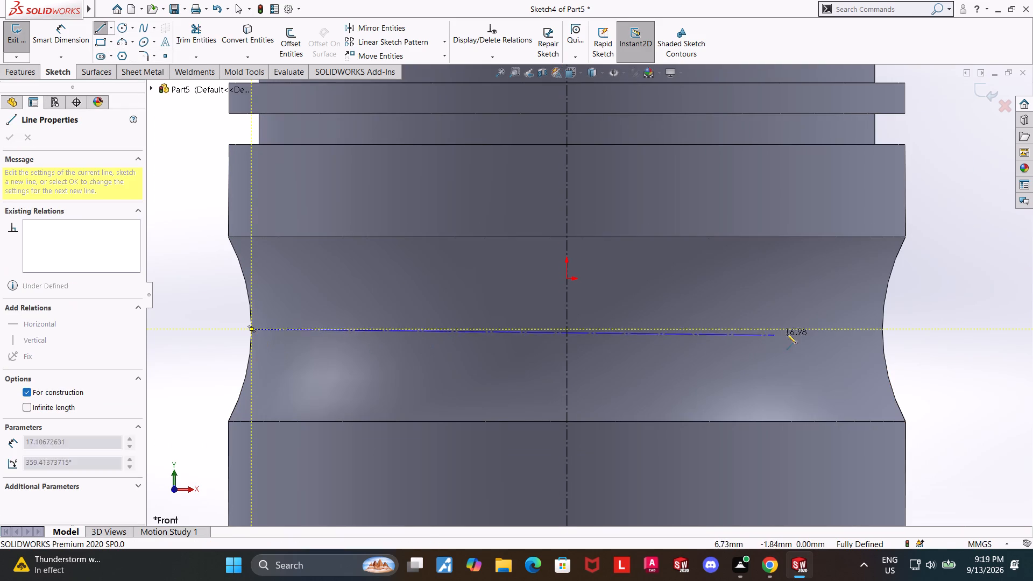
left_click(881, 327)
key("Escape")
key("Escape")
key("Escape")
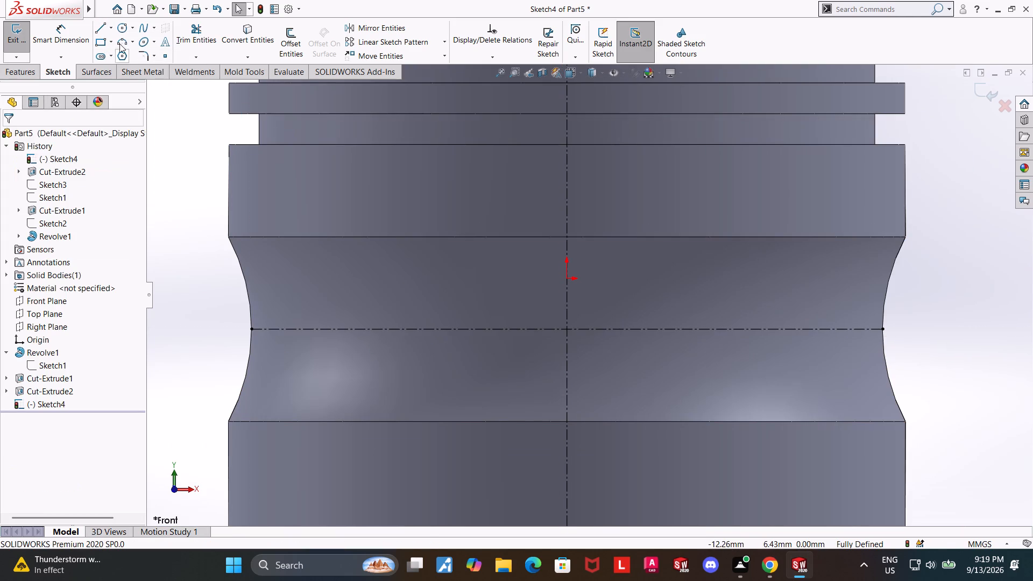
Draw a circle from the centrelines' intersection out to the waist's upper edge and dimension its diameter as 6 mm.
left_click(119, 30)
left_click(567, 328)
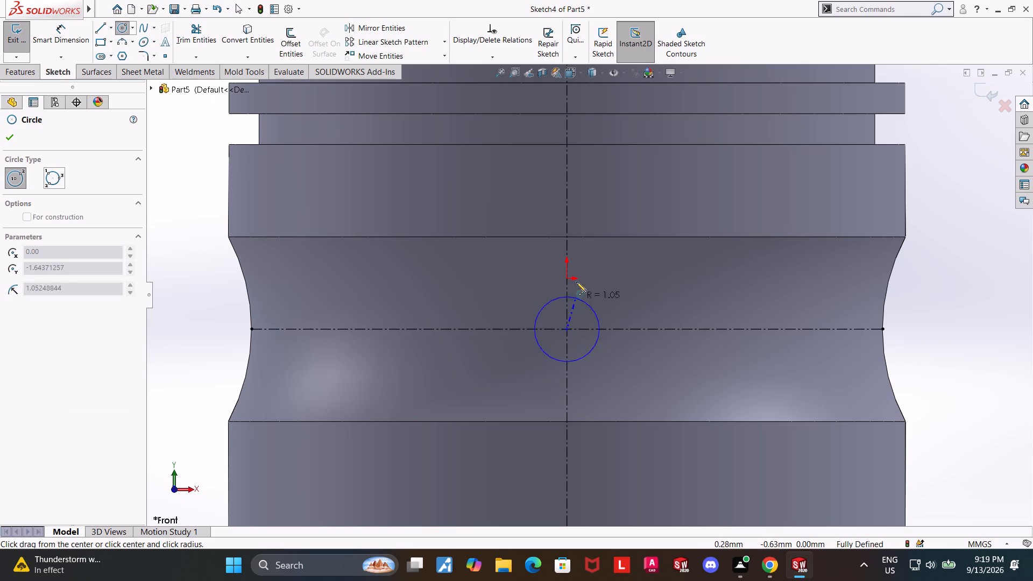
left_click(569, 237)
key("Escape")
key("Escape")
key("Escape")
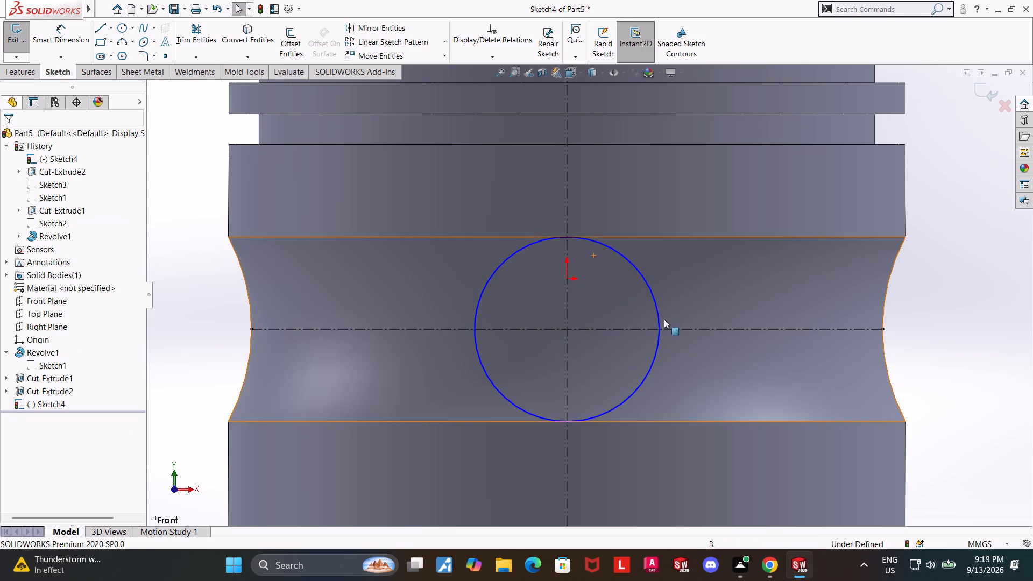
left_click(60, 40)
left_click(652, 289)
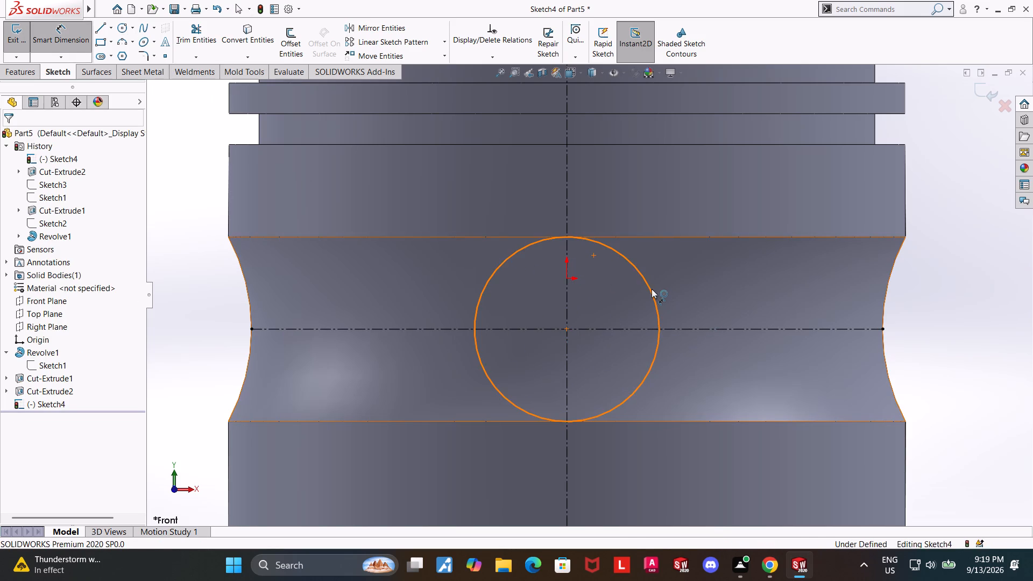
left_click(675, 283)
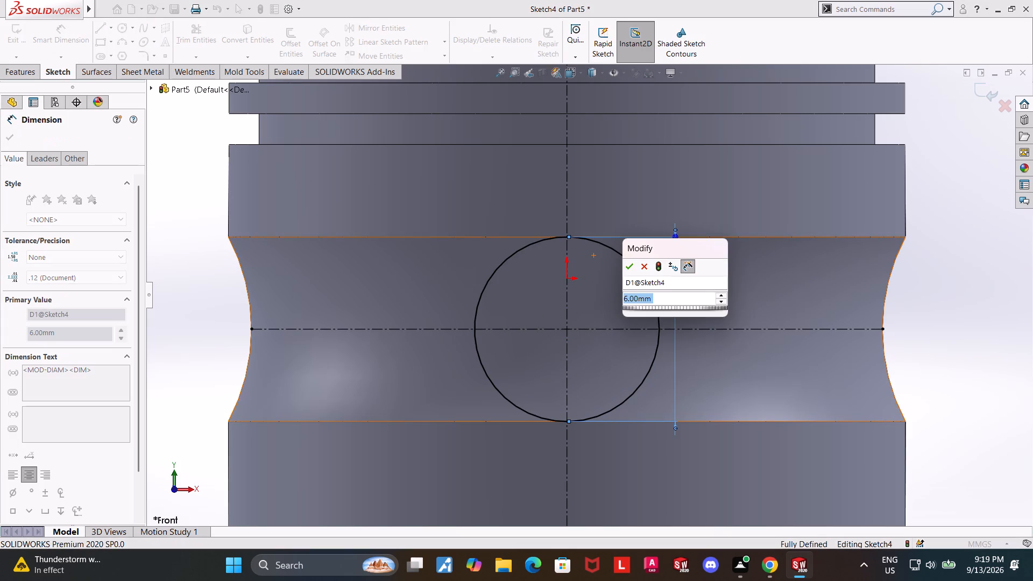
left_click(628, 268)
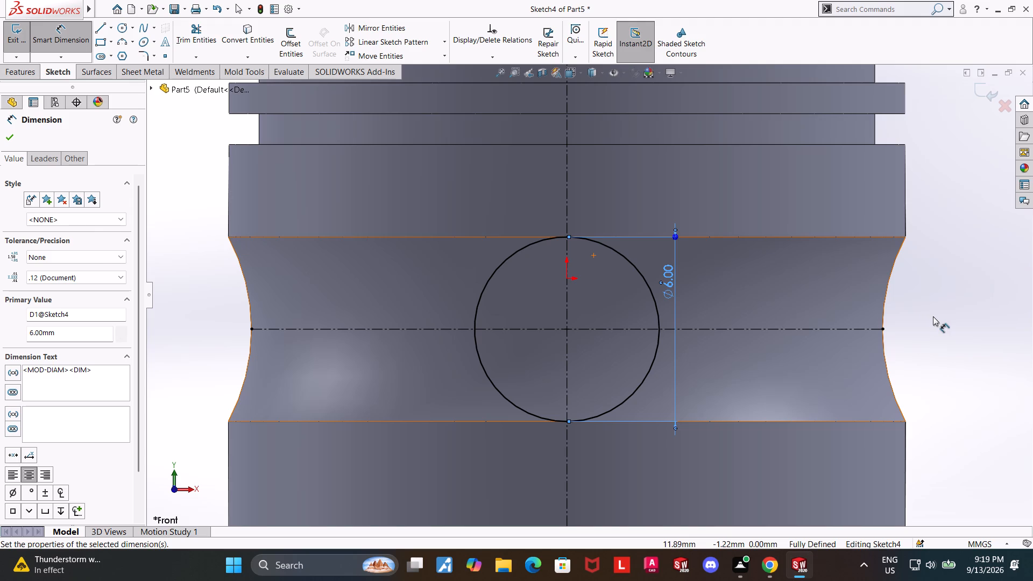
left_click(979, 307)
Exit the sketch and cut-extrude the circle from the mid plane by 37 mm through both sides of the piston.
middle_click_drag(948, 301, 929, 313)
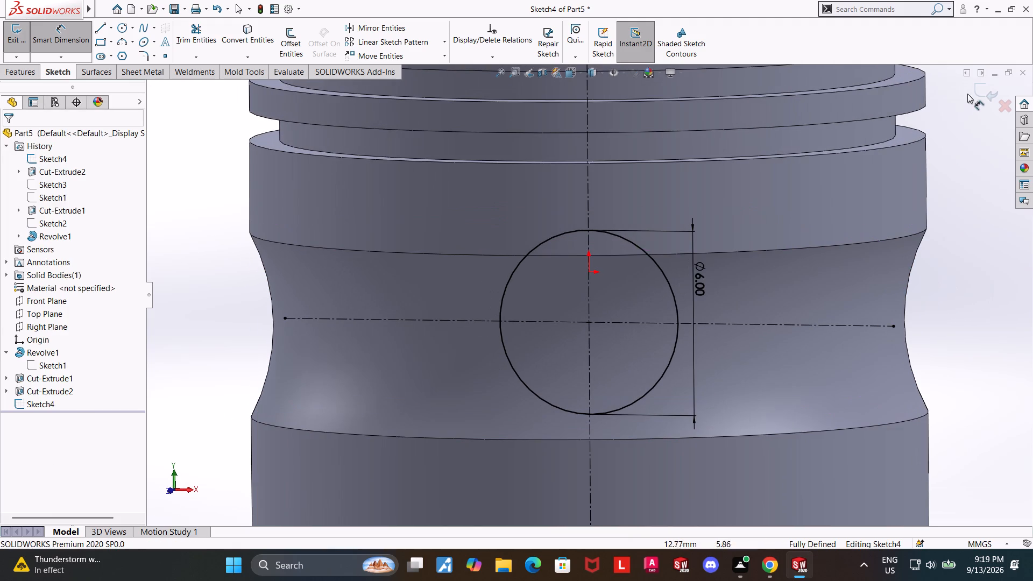
left_click(977, 84)
middle_click_drag(964, 225, 952, 230)
scroll(952, 230, "up", 2)
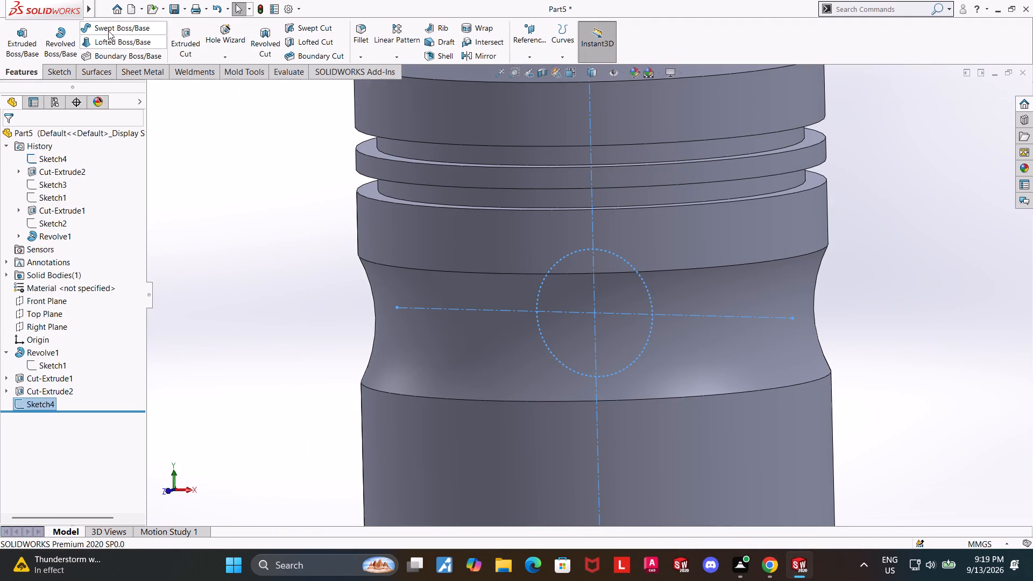
left_click(192, 31)
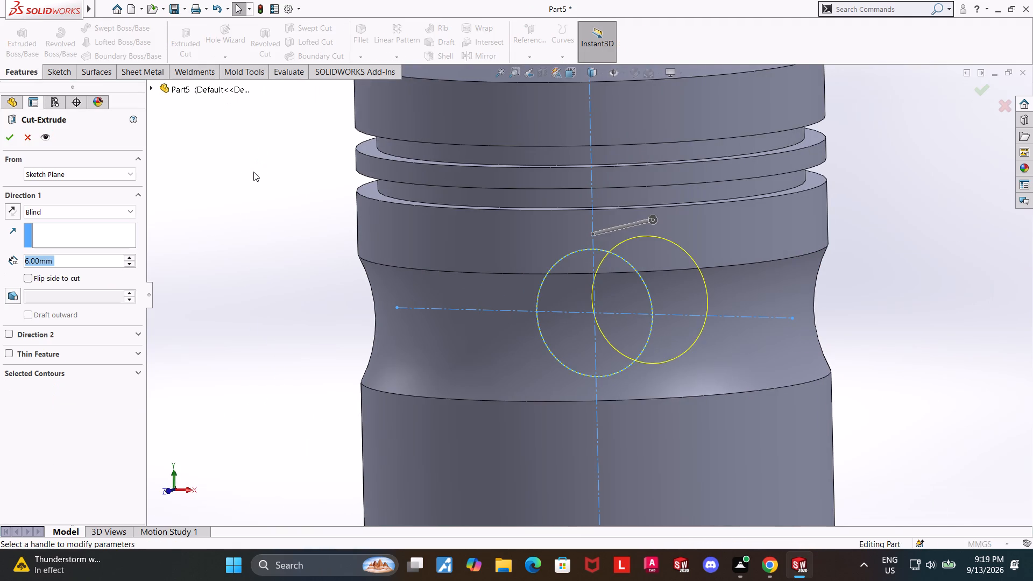
middle_click_drag(249, 173, 227, 174)
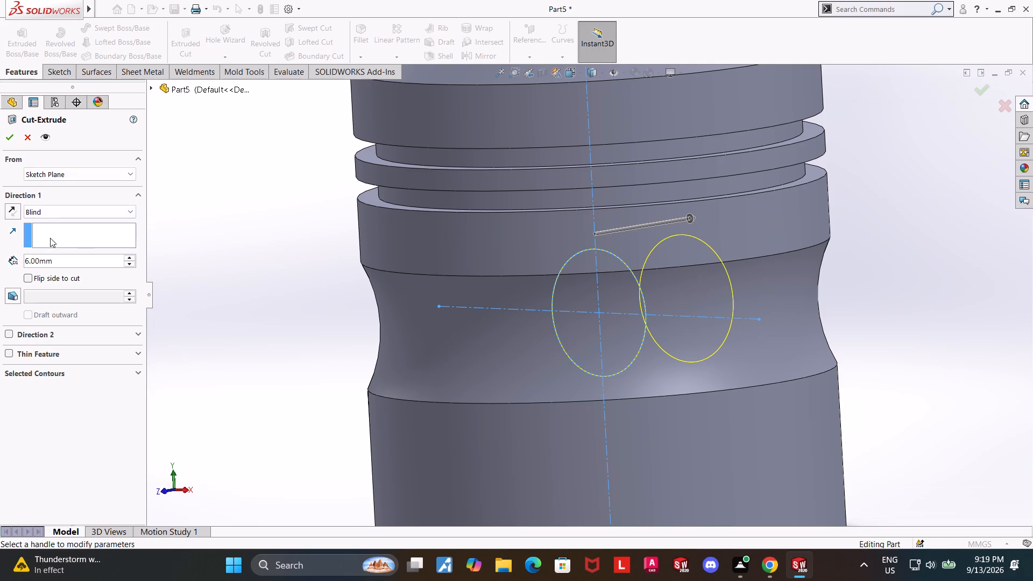
left_click(44, 217)
left_click(55, 300)
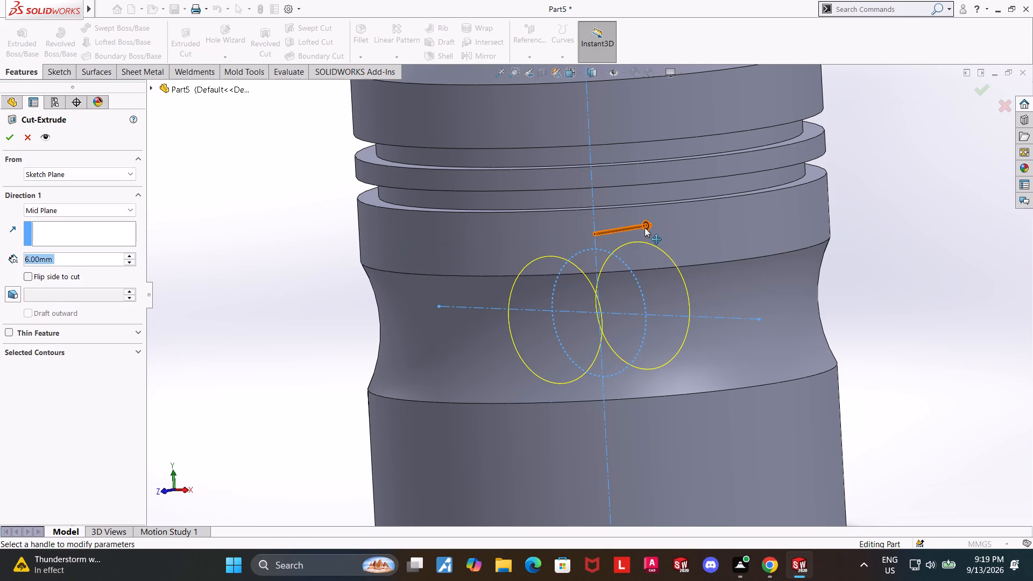
left_click_drag(645, 228, 866, 172)
left_click(6, 136)
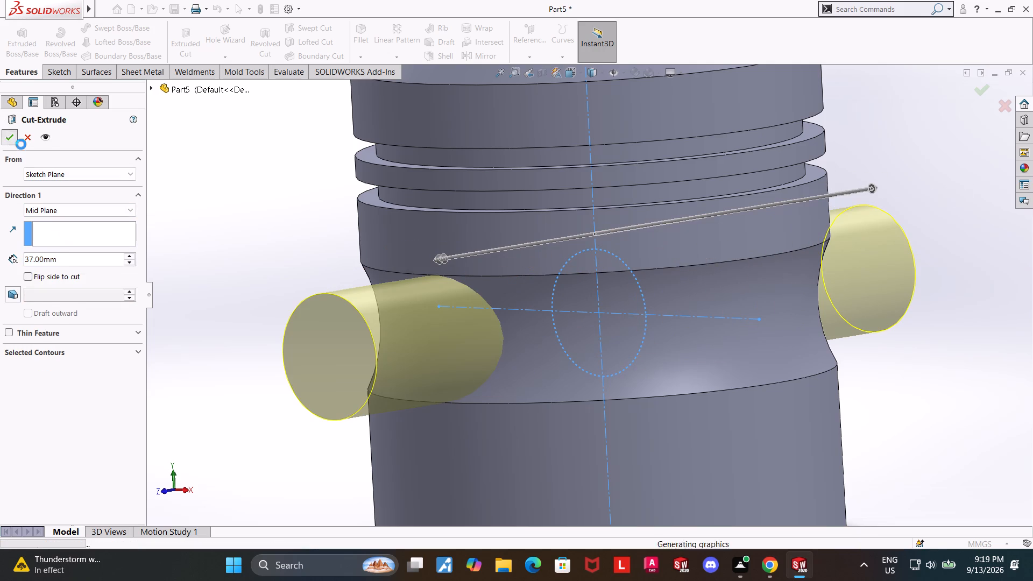
left_click(249, 240)
Examine the piston and its new cross hole from several angles.
middle_click_drag(246, 247, 335, 199)
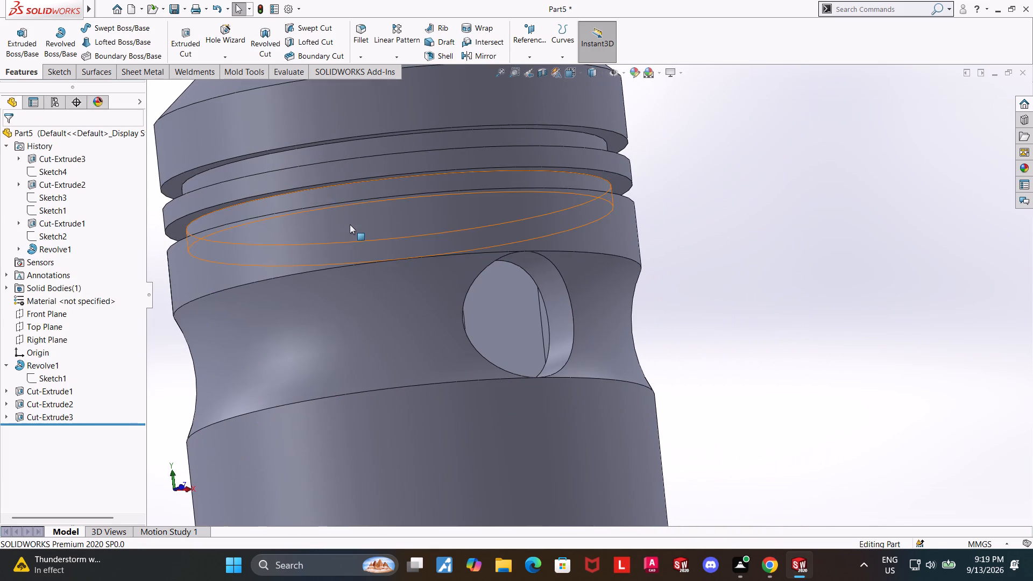
scroll(350, 224, "up", 4)
middle_click_drag(710, 292, 720, 372)
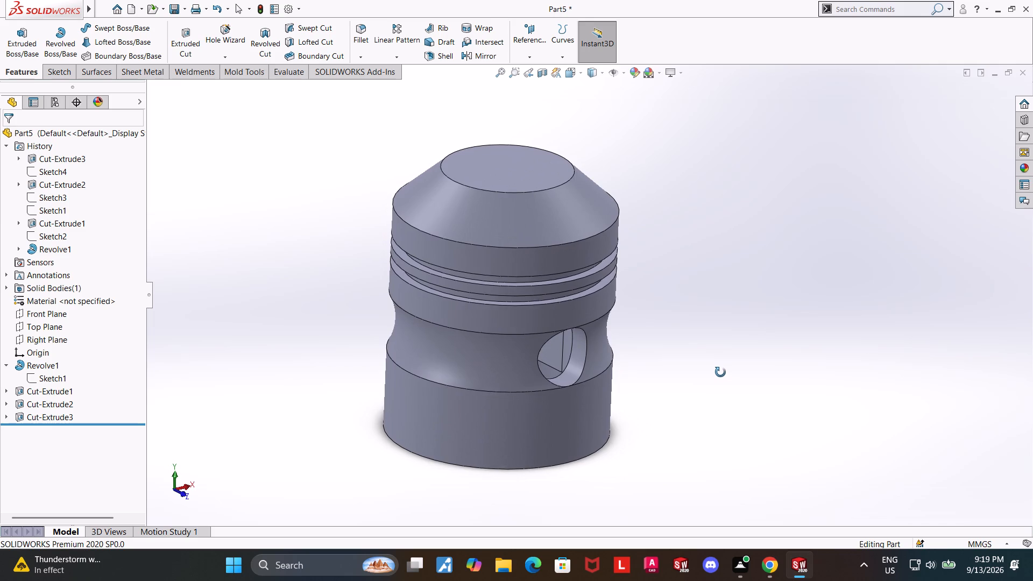
middle_click_drag(720, 372, 720, 371)
middle_click_drag(681, 320, 707, 315)
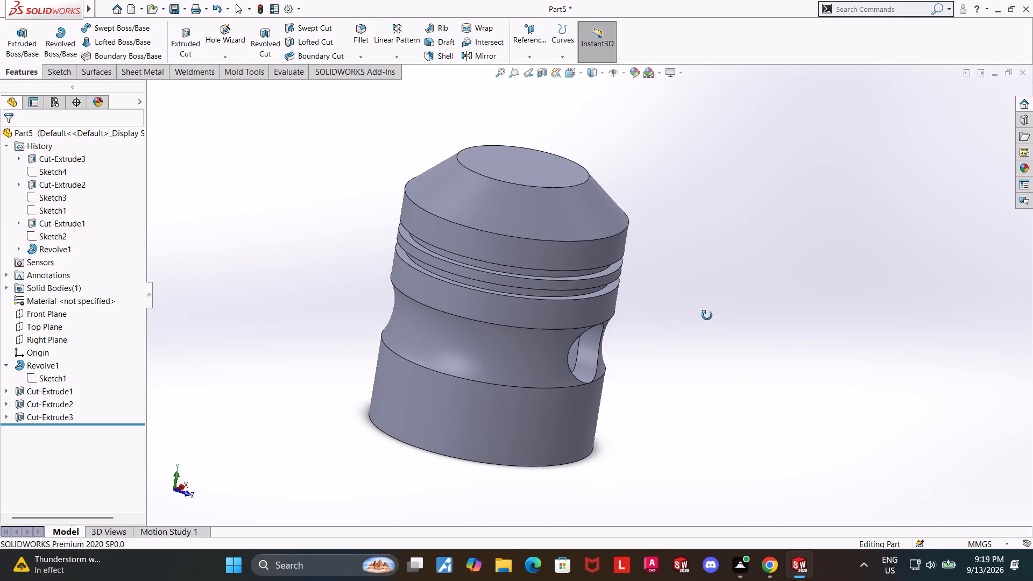
middle_click_drag(707, 315, 698, 323)
middle_click_drag(662, 271, 653, 254)
middle_click_drag(688, 301, 675, 296)
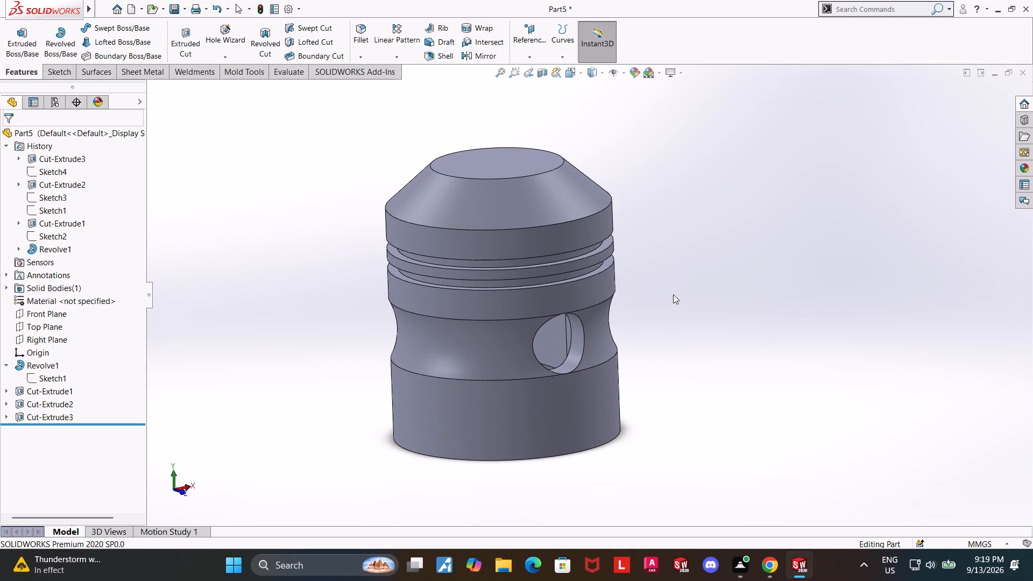
Save the finished piston part in the Downloads folder under the name Piston Head assem.
middle_click_drag(671, 243, 662, 222)
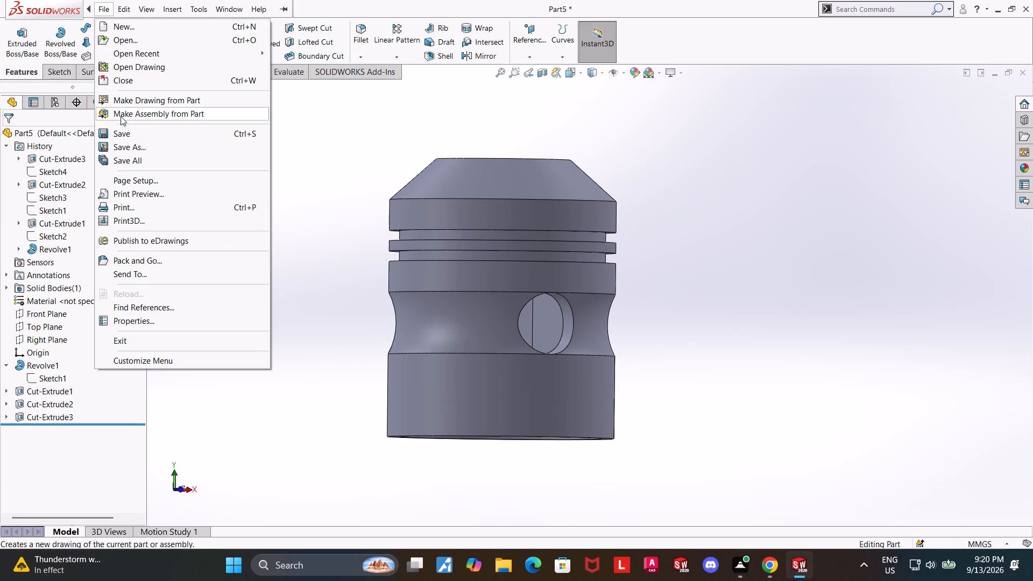
left_click(122, 146)
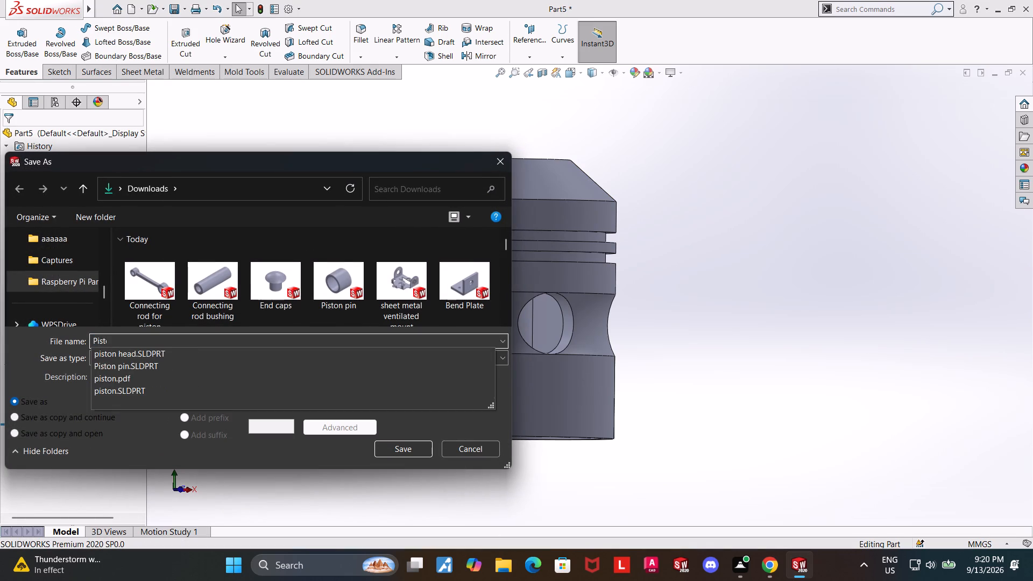
key("a")
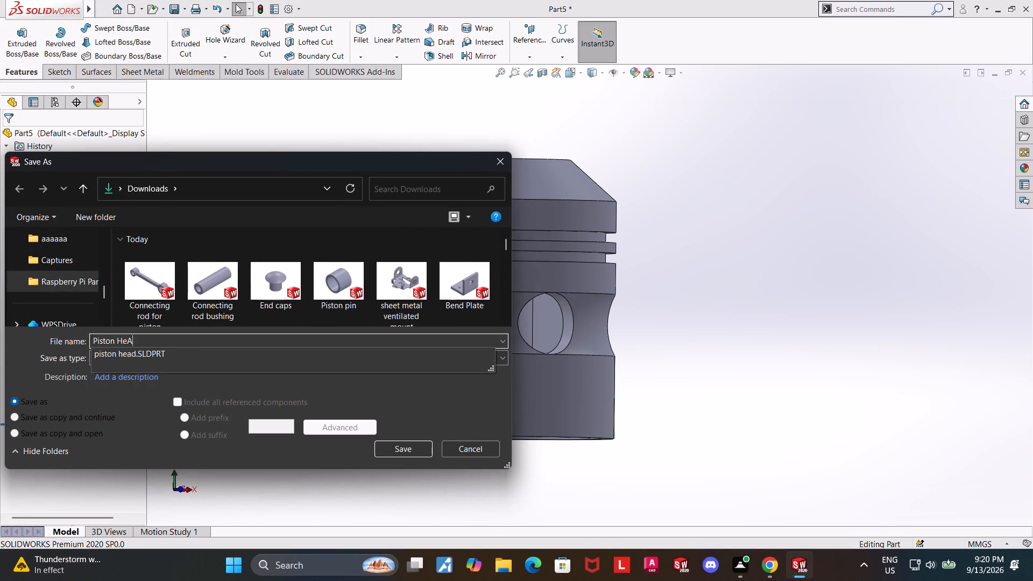
type("ad")
key("space")
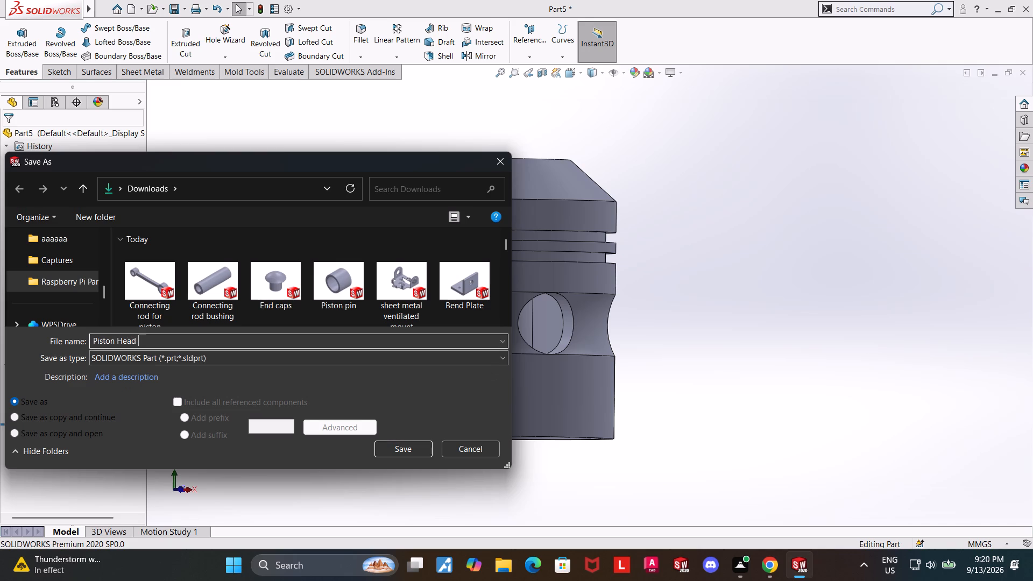
type("assem")
left_click(418, 450)
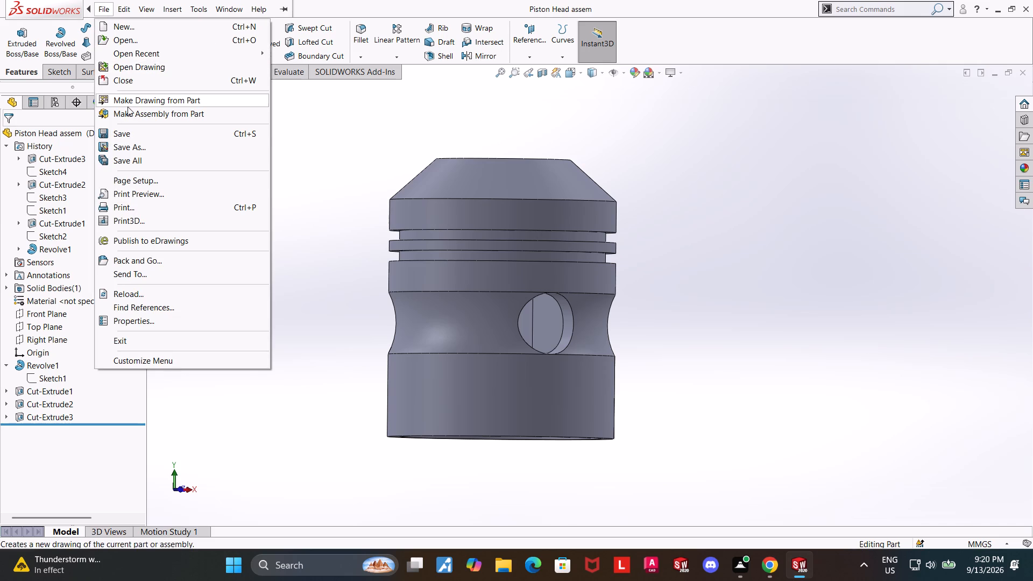
Create a new assembly and place the Connecting rod for piston part as its first component.
left_click(123, 30)
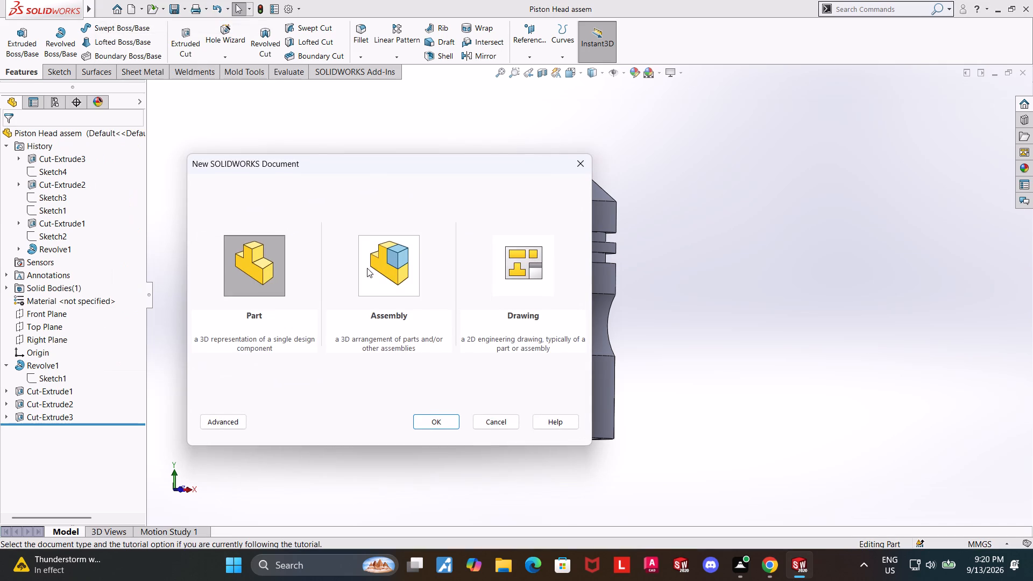
double_click(363, 261)
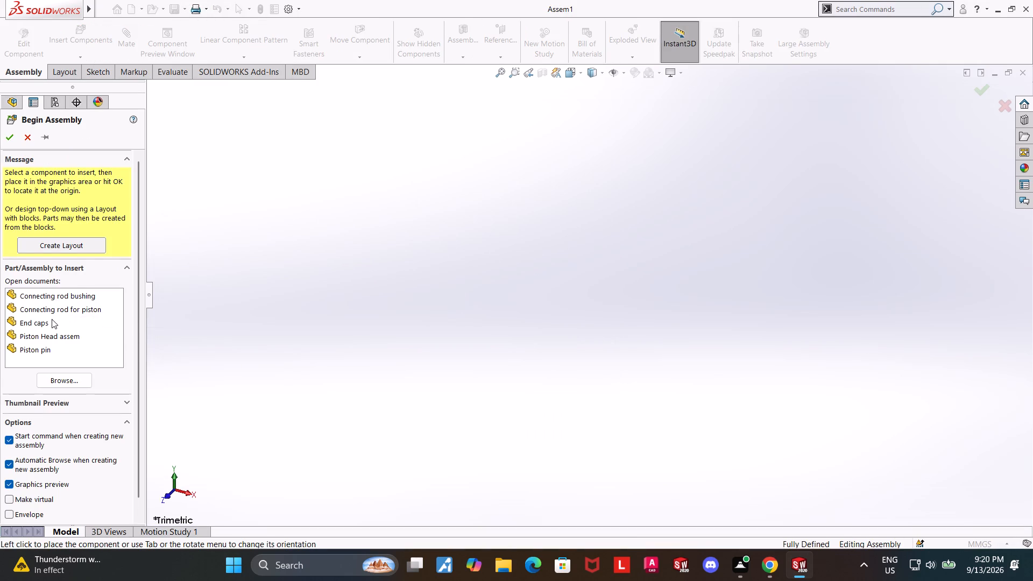
left_click(45, 313)
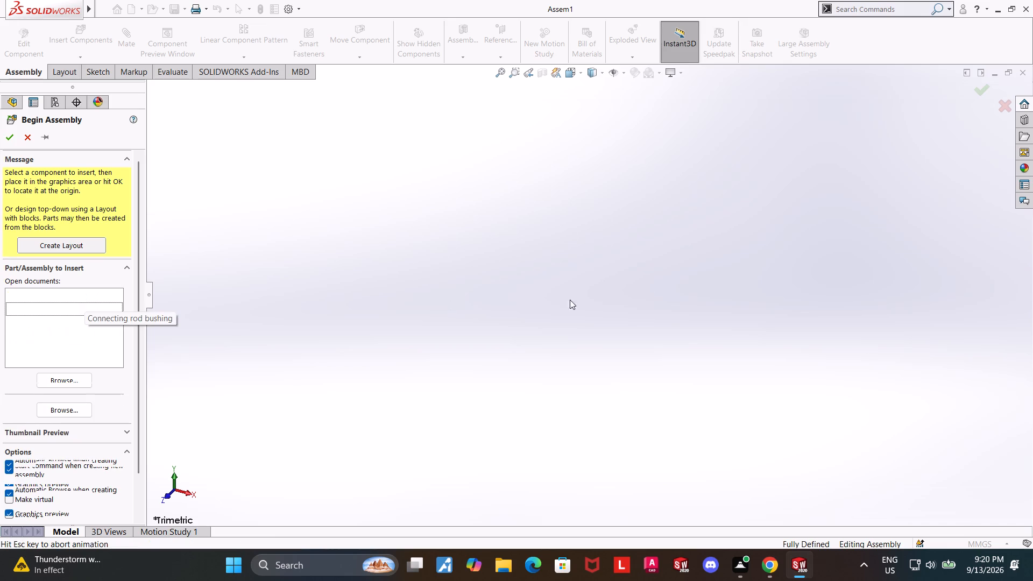
left_click(605, 287)
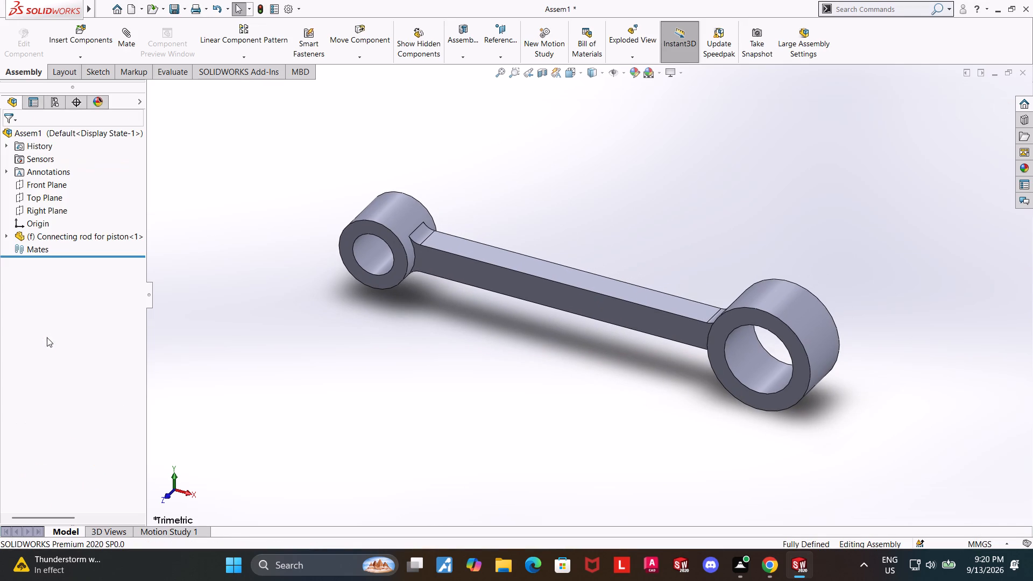
Insert the Piston Head assem part into the assembly and move it clear of the connecting rod's small end.
left_click(90, 33)
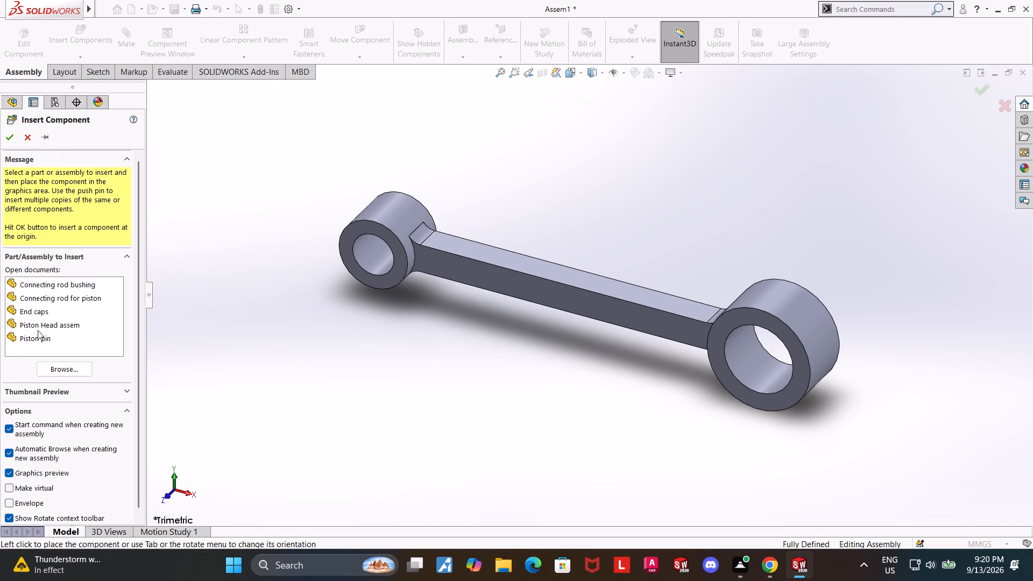
left_click(41, 327)
left_click(268, 289)
middle_click_drag(424, 366, 350, 161)
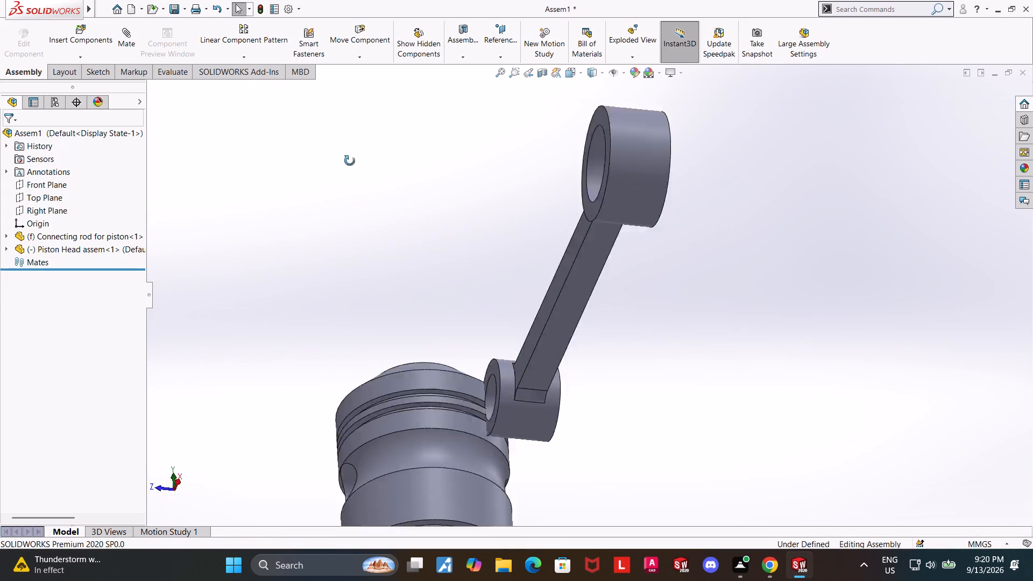
middle_click_drag(350, 161, 370, 237)
scroll(372, 238, "up", 2)
middle_click_drag(479, 313, 589, 431)
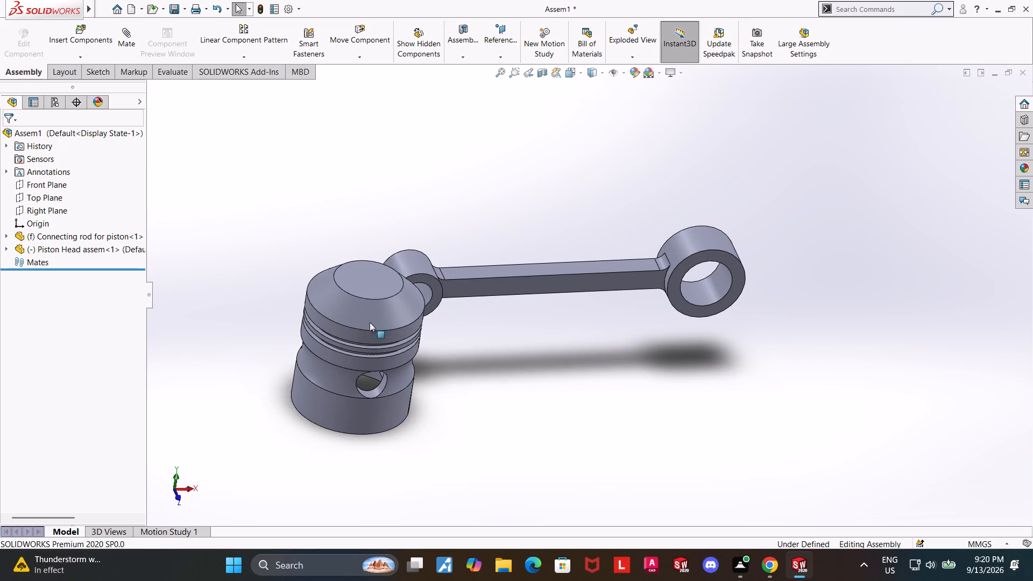
left_click_drag(357, 321, 281, 167)
left_click(334, 353)
Examine the piston's open underside and the connecting rod from several angles.
middle_click_drag(332, 342, 366, 42)
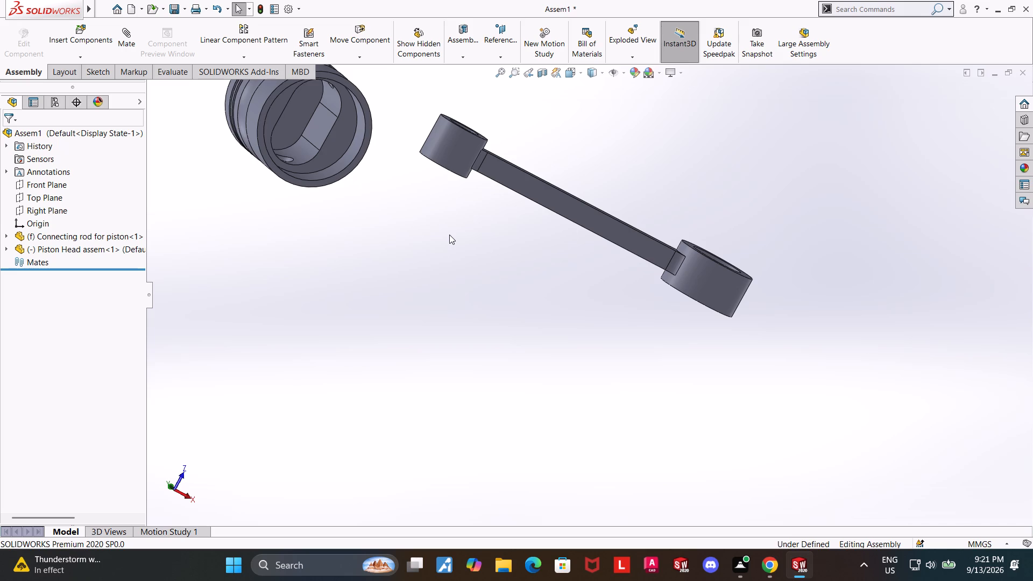
middle_click_drag(379, 215, 400, 247)
scroll(393, 239, "down", 1)
scroll(403, 247, "up", 1)
scroll(512, 101, "up", 4)
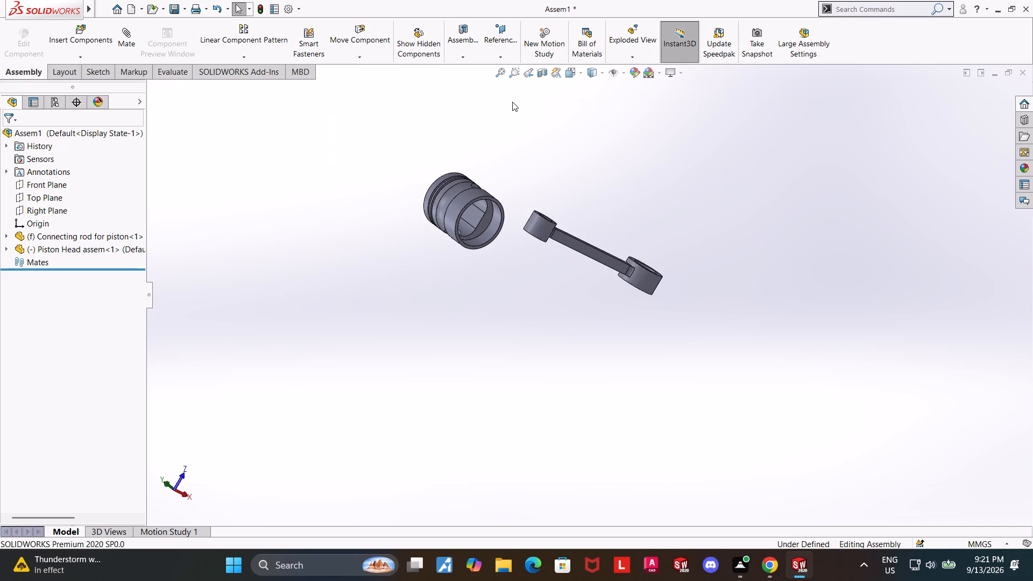
scroll(522, 198, "down", 5)
middle_click_drag(652, 235, 636, 240)
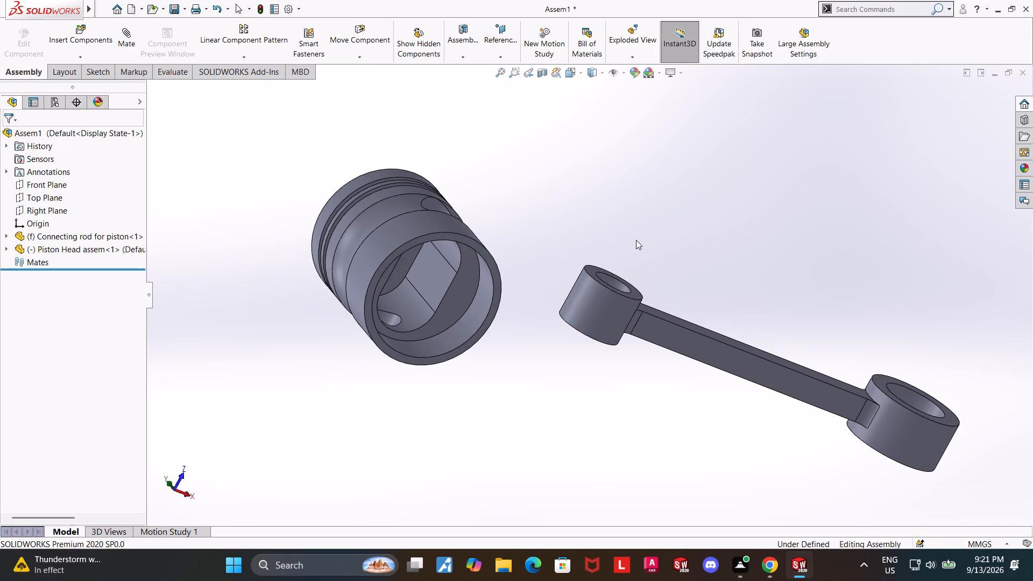
middle_click_drag(662, 165, 637, 278)
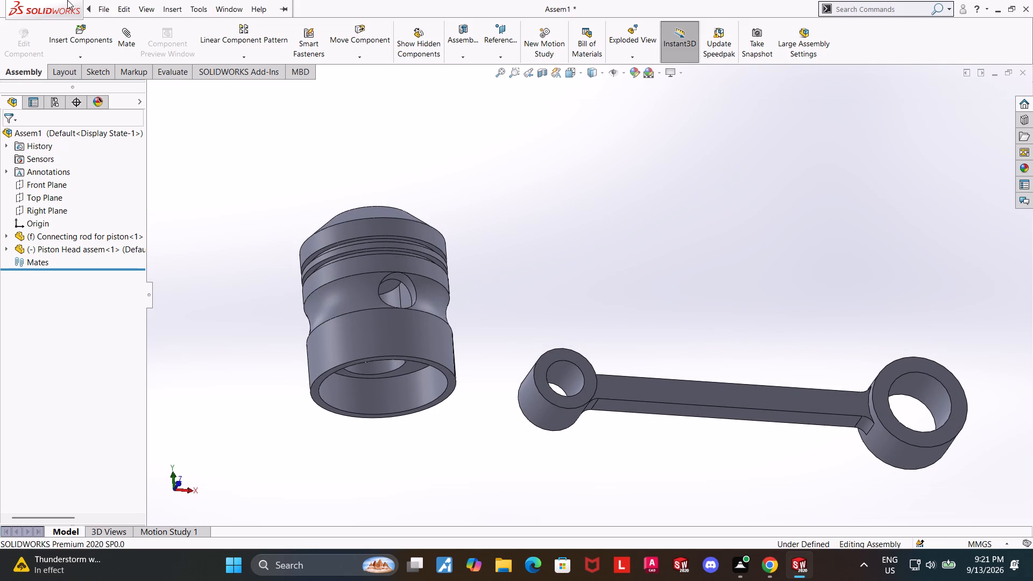
Insert the Piston pin part in the free space above the connecting rod.
left_click(75, 32)
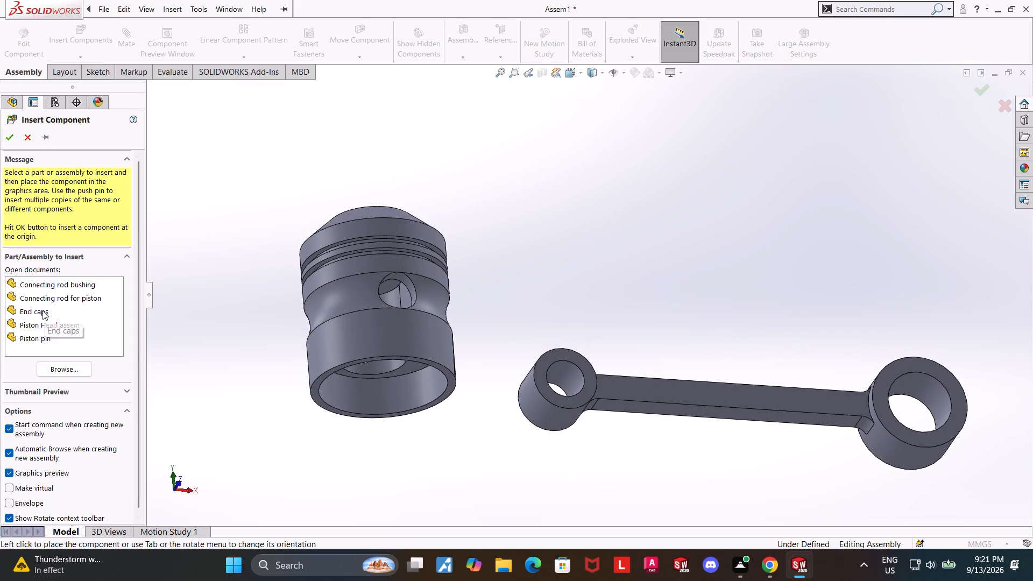
left_click(39, 338)
left_click(674, 204)
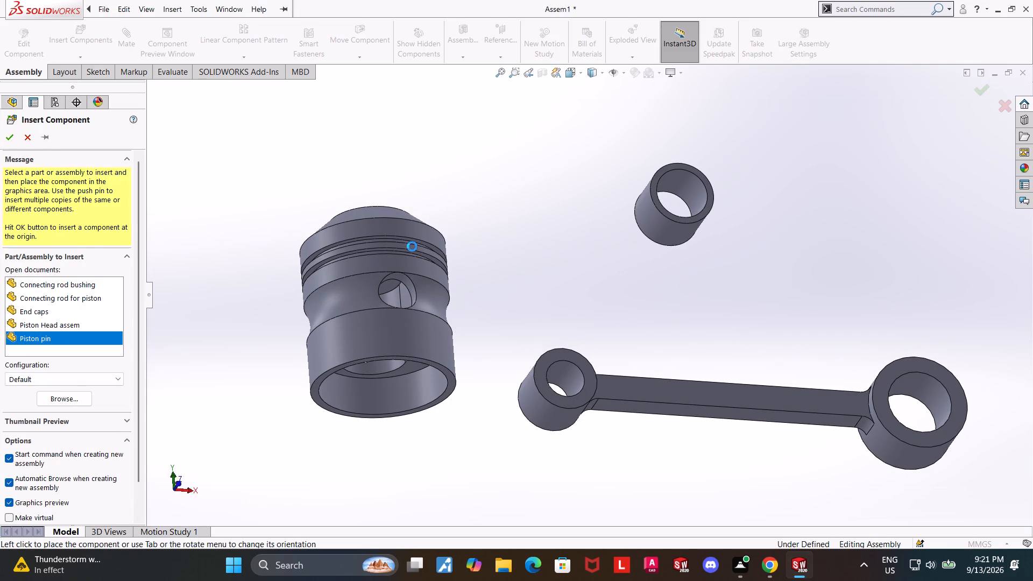
Insert the Connecting rod bushing part in the free space near the piston.
left_click(87, 39)
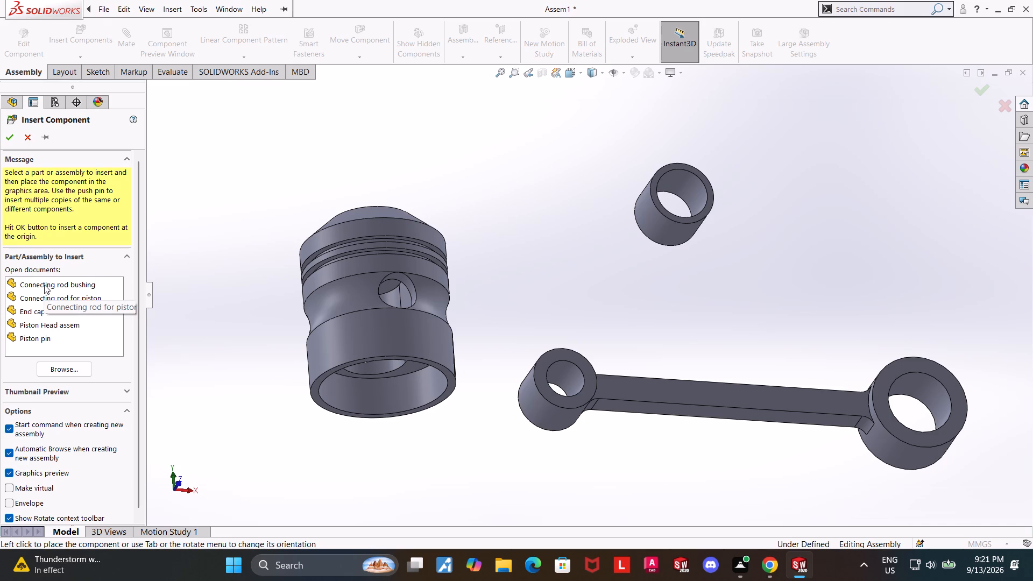
left_click(44, 285)
left_click(481, 127)
middle_click_drag(517, 261, 535, 265)
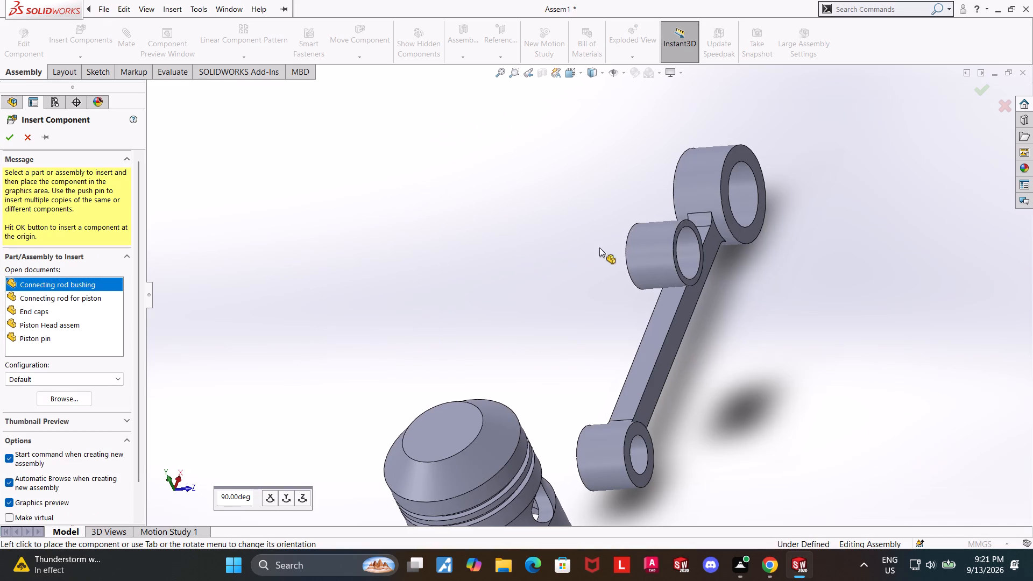
left_click(504, 257)
Add a concentric mate between the connecting rod bushing's outer cylindrical face and the piston's cross hole.
middle_click_drag(482, 311, 455, 259)
scroll(456, 271, "up", 3)
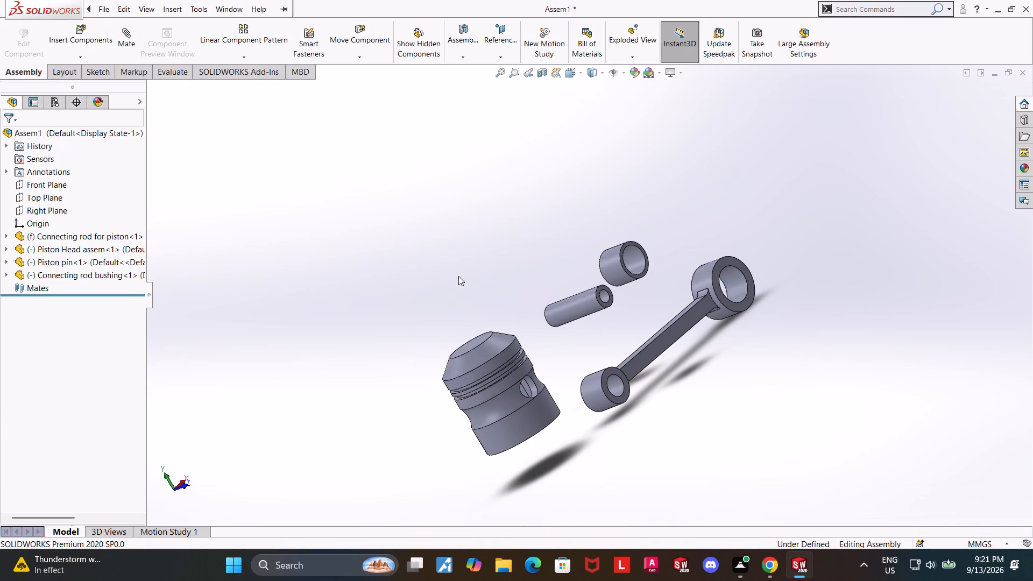
left_click(572, 311)
scroll(481, 271, "down", 3)
middle_click_drag(465, 287, 451, 286)
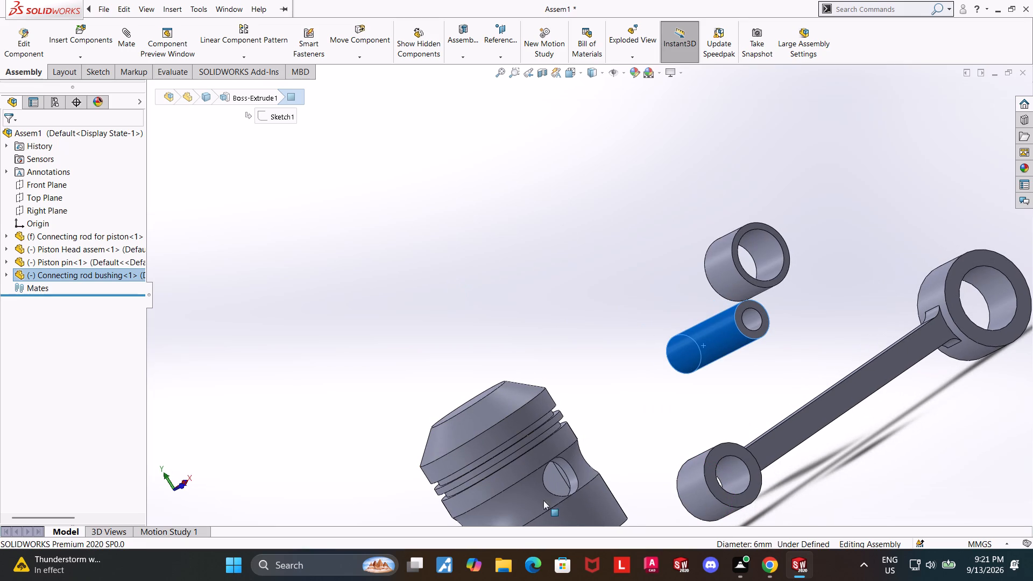
left_click(569, 472, "ctrl")
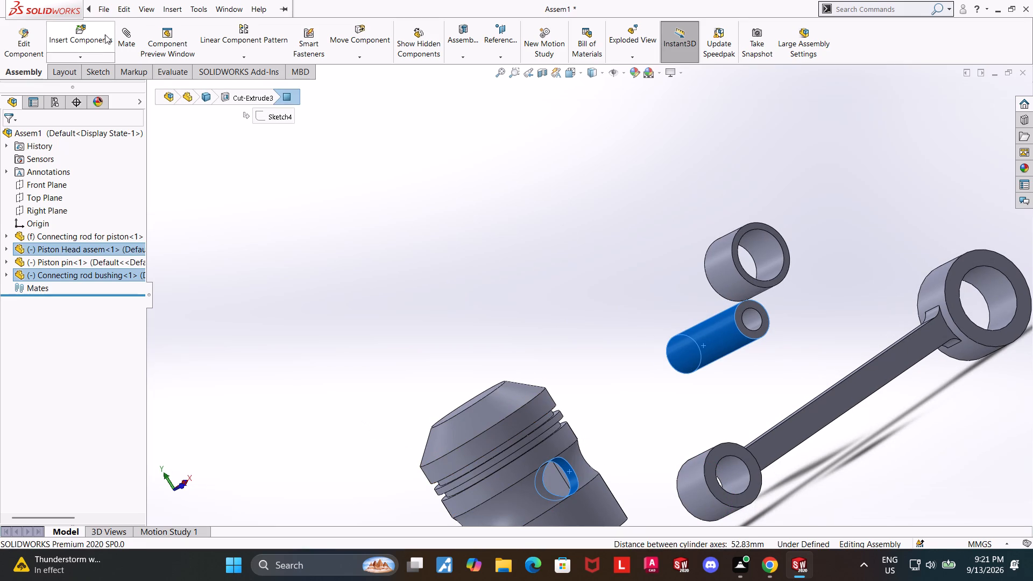
left_click(116, 34)
middle_click_drag(232, 202, 266, 197)
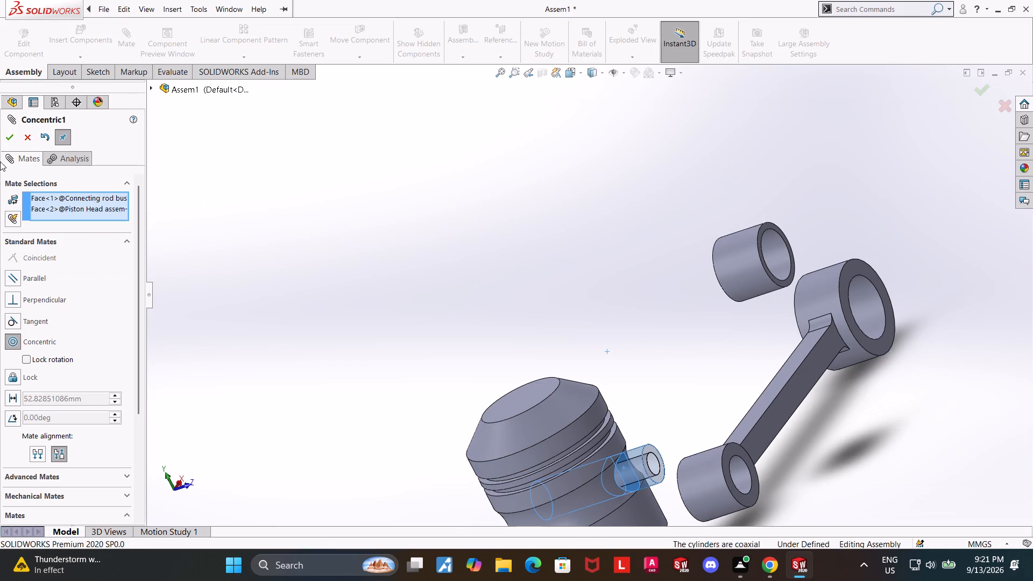
left_click(6, 138)
Slide the connecting rod bushing along the cross hole's axis so that it projects from the piston's side.
scroll(186, 209, "up", 3)
left_click_drag(618, 395, 586, 330)
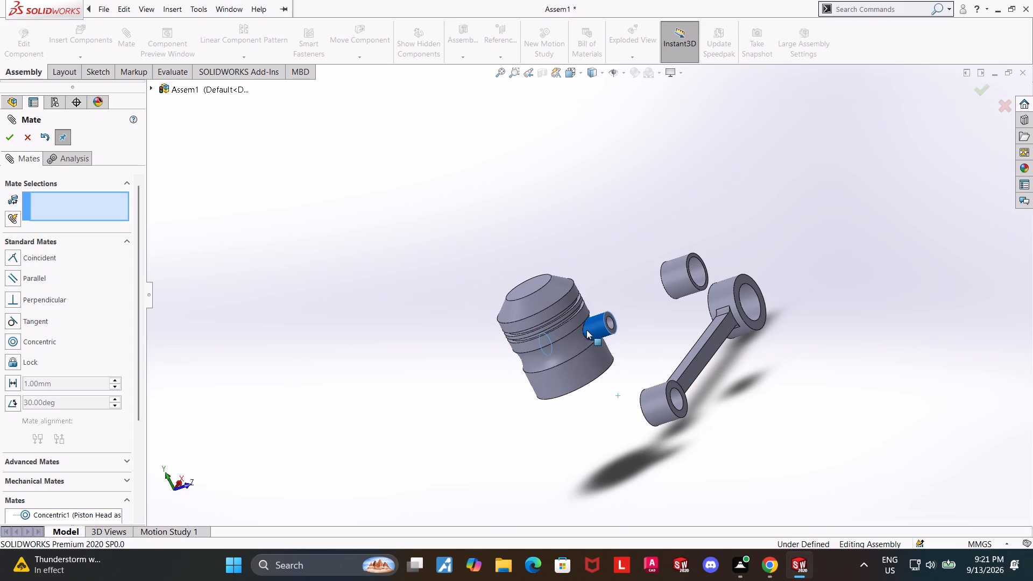
left_click_drag(586, 330, 578, 332)
middle_click_drag(597, 471, 677, 259)
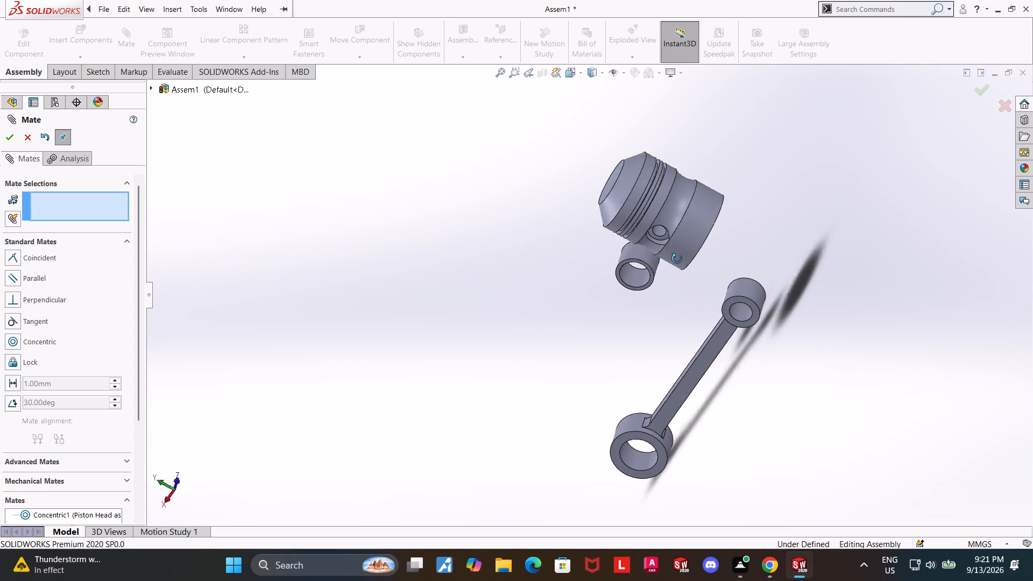
middle_click_drag(677, 259, 575, 360)
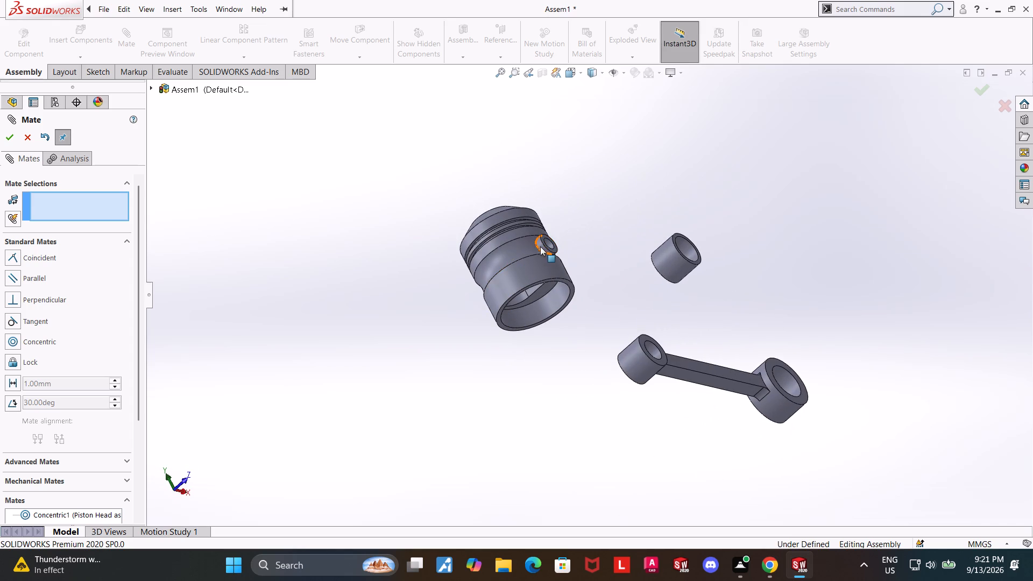
left_click_drag(541, 246, 619, 202)
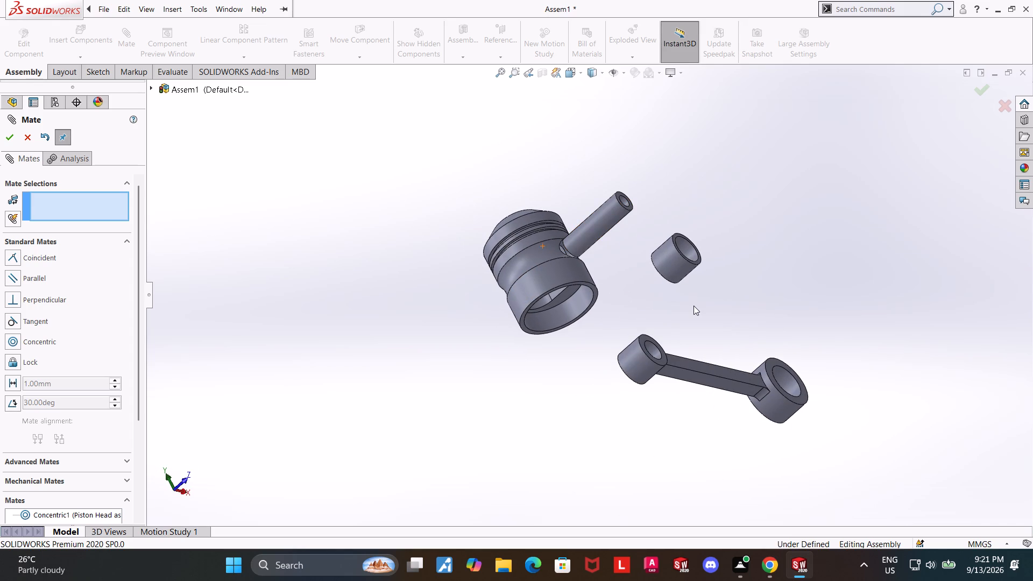
Add a concentric mate between the piston pin's outer cylindrical face and the bore of the connecting rod's large end.
middle_click_drag(825, 306, 763, 408)
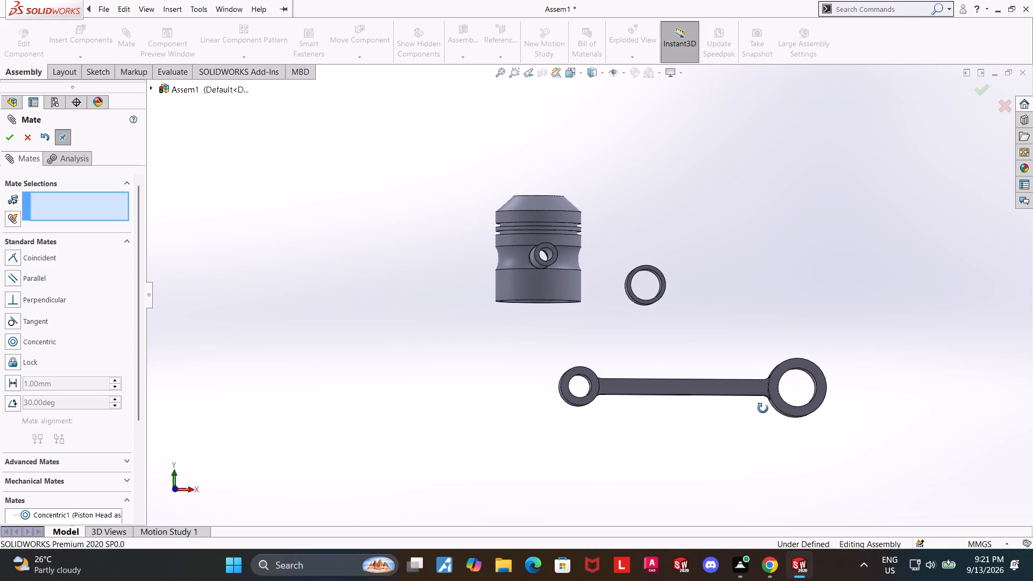
middle_click_drag(763, 408, 795, 370)
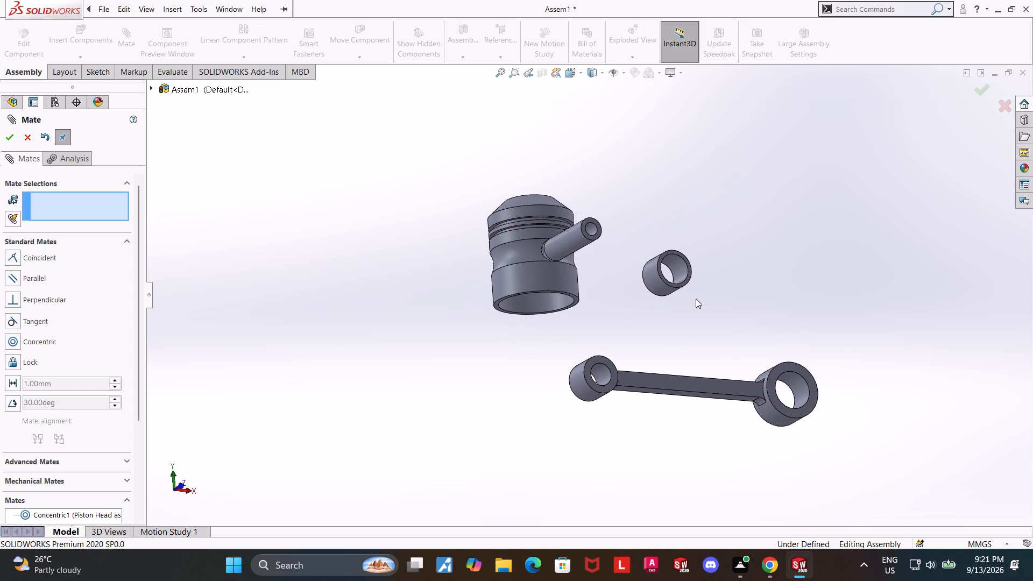
middle_click_drag(722, 290, 703, 251)
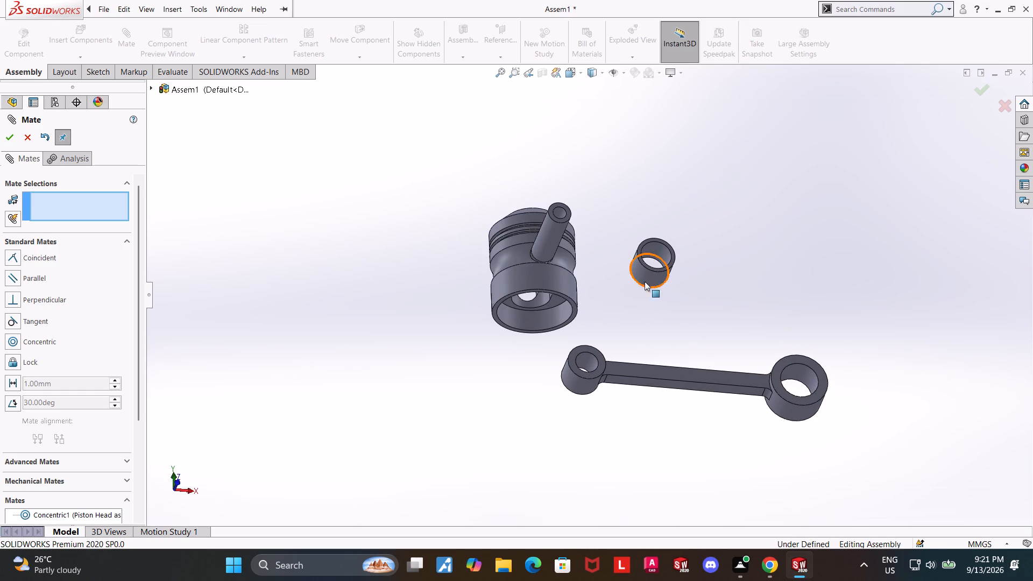
left_click(644, 273)
left_click(814, 378, "ctrl")
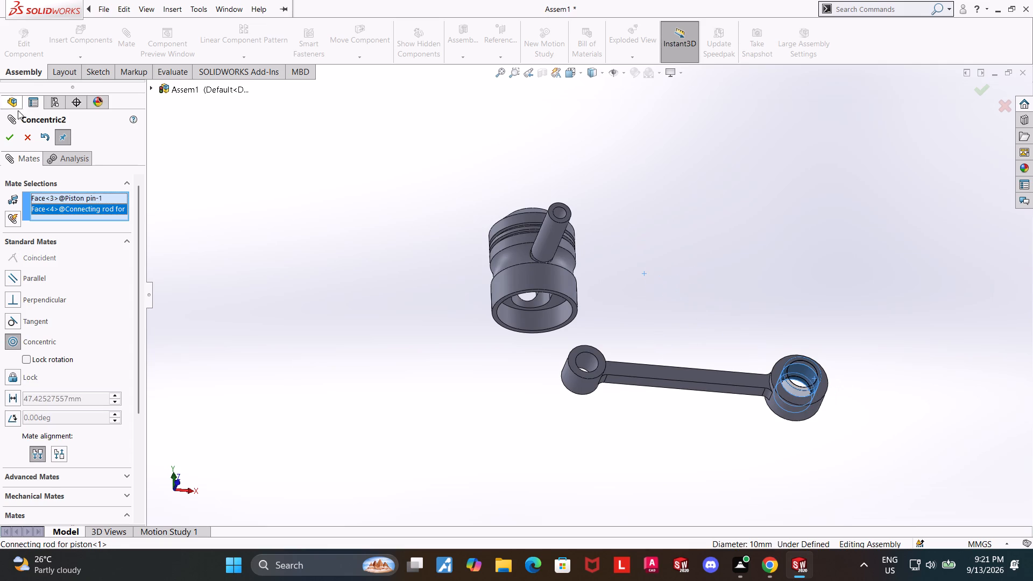
left_click(13, 140)
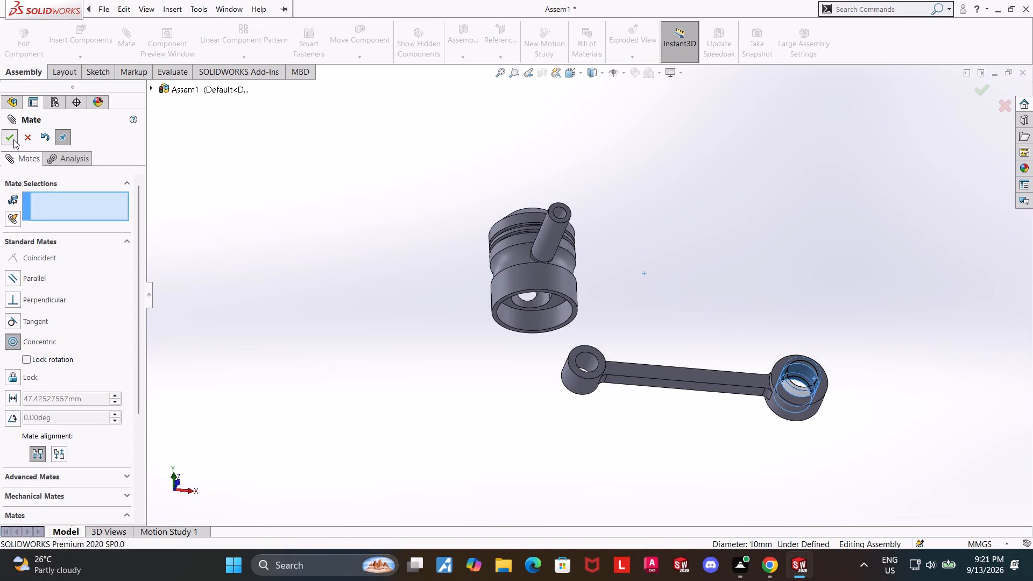
Add a coincident mate between the piston pin's end face and the side face of the connecting rod's large end.
scroll(857, 383, "down", 3)
middle_click_drag(824, 395, 773, 450)
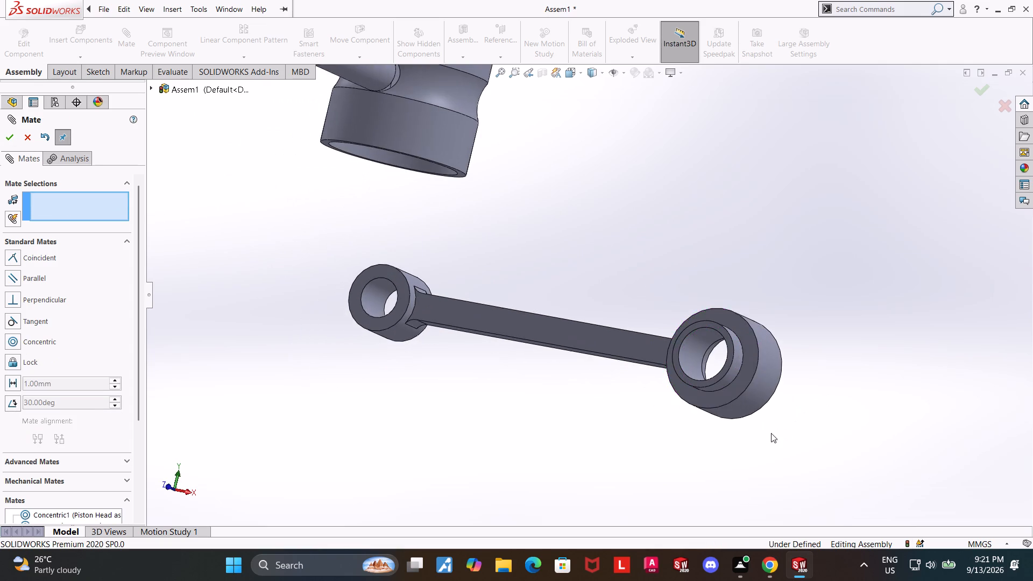
middle_click_drag(812, 369, 815, 400)
left_click_drag(695, 348, 599, 360)
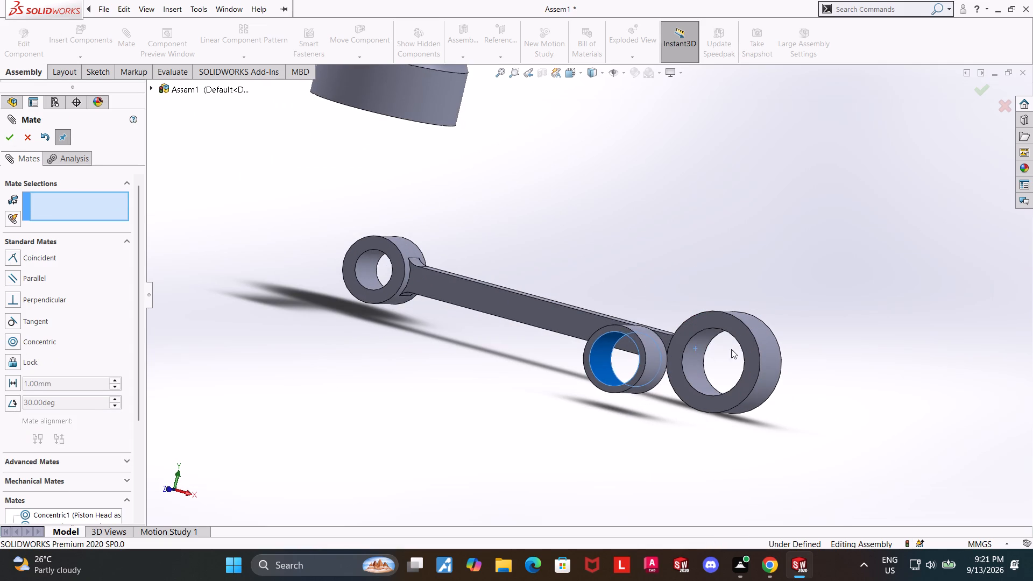
left_click(638, 341)
left_click(722, 321, "ctrl")
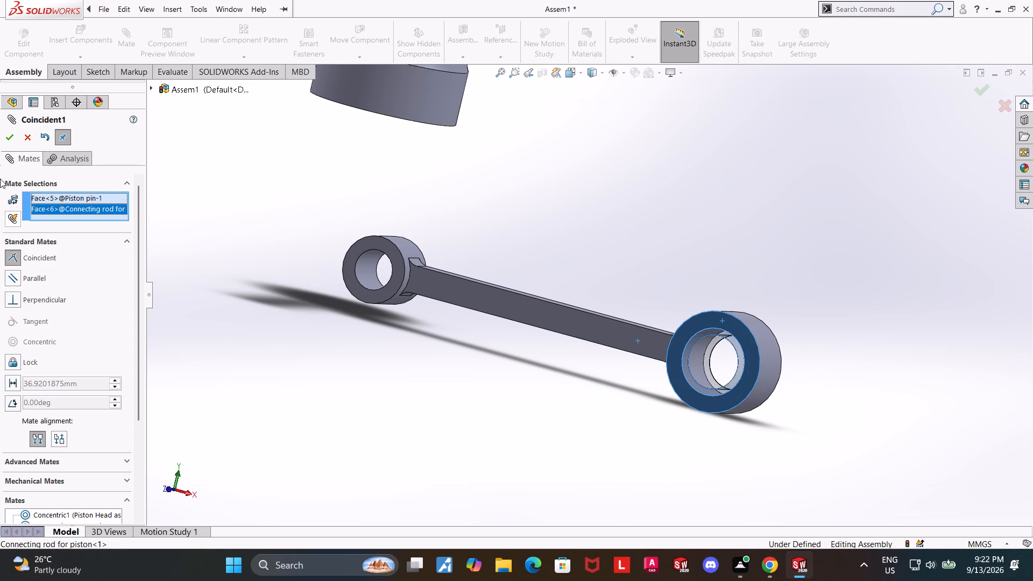
left_click(12, 136)
left_click(367, 388)
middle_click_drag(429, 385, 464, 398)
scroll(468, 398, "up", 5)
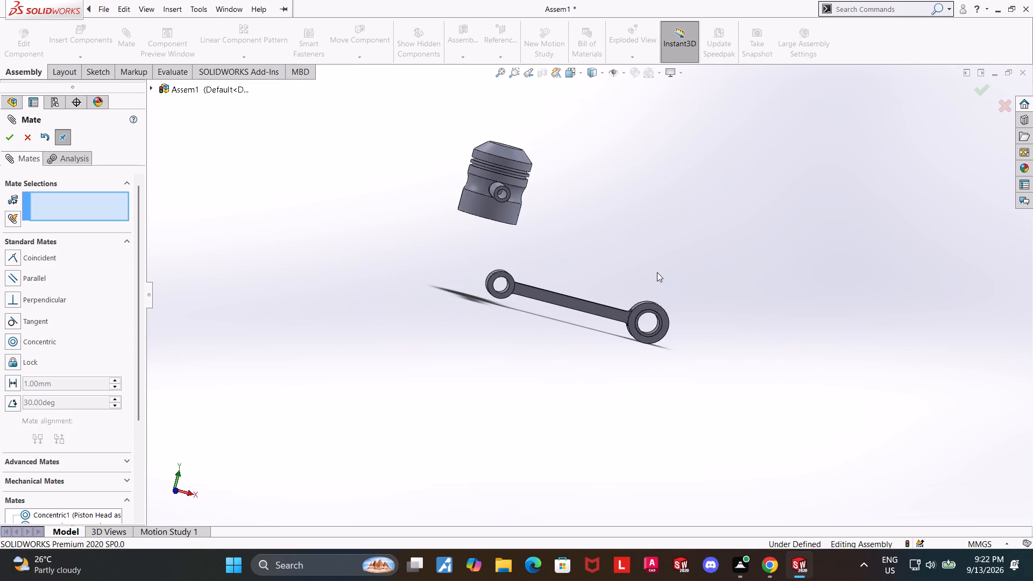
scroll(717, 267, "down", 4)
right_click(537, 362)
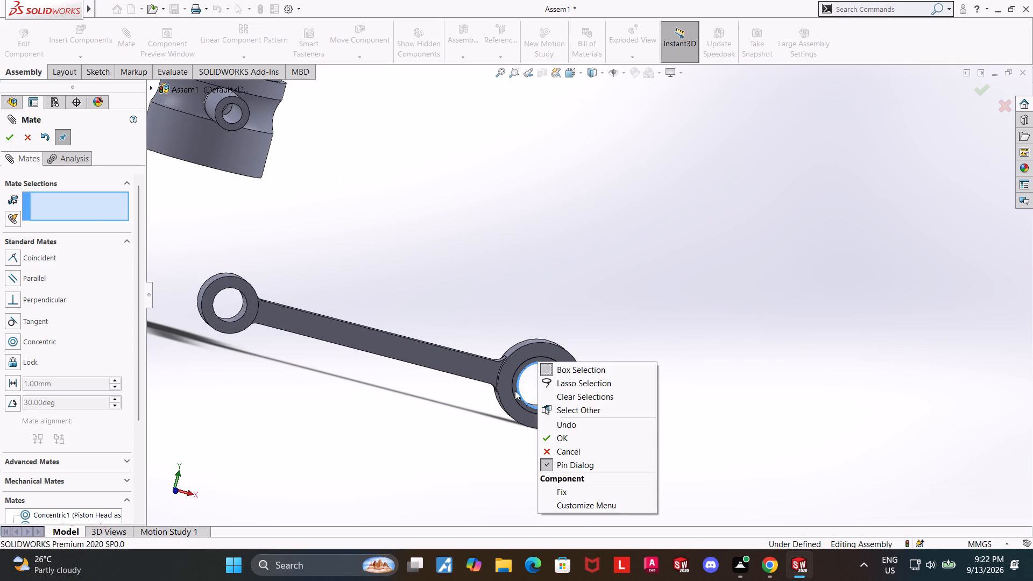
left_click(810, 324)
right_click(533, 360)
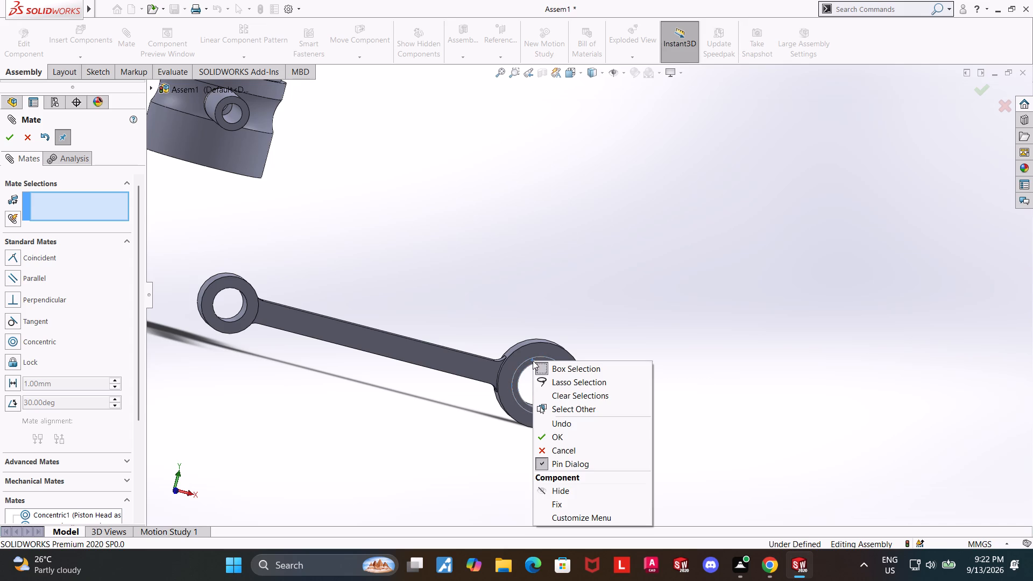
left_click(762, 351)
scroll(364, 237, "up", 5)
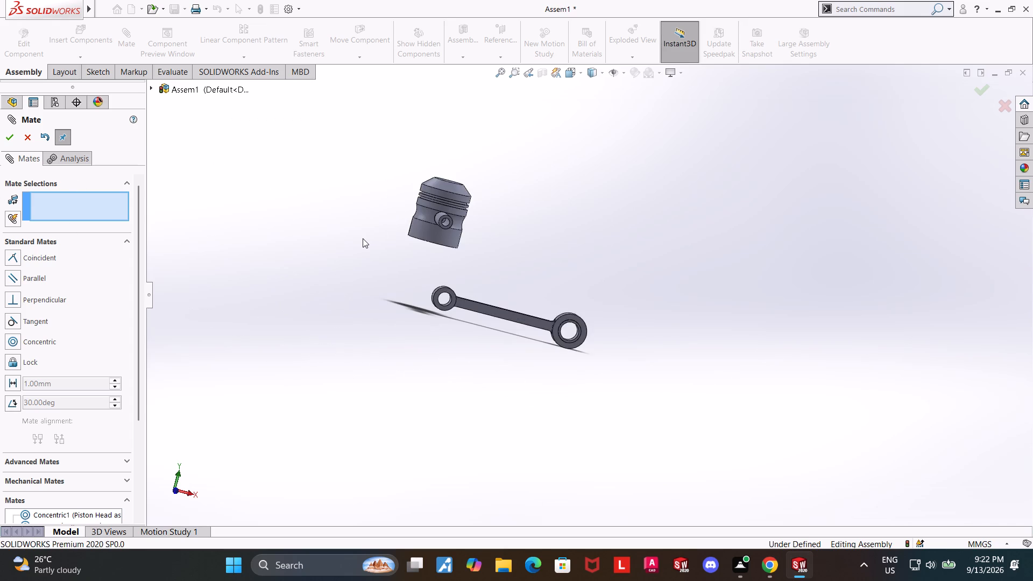
Add a concentric mate between the connecting rod bushing's outer cylindrical face and the bore of the connecting rod's small end.
scroll(416, 210, "down", 3)
middle_click_drag(556, 280, 589, 277)
scroll(529, 236, "down", 2)
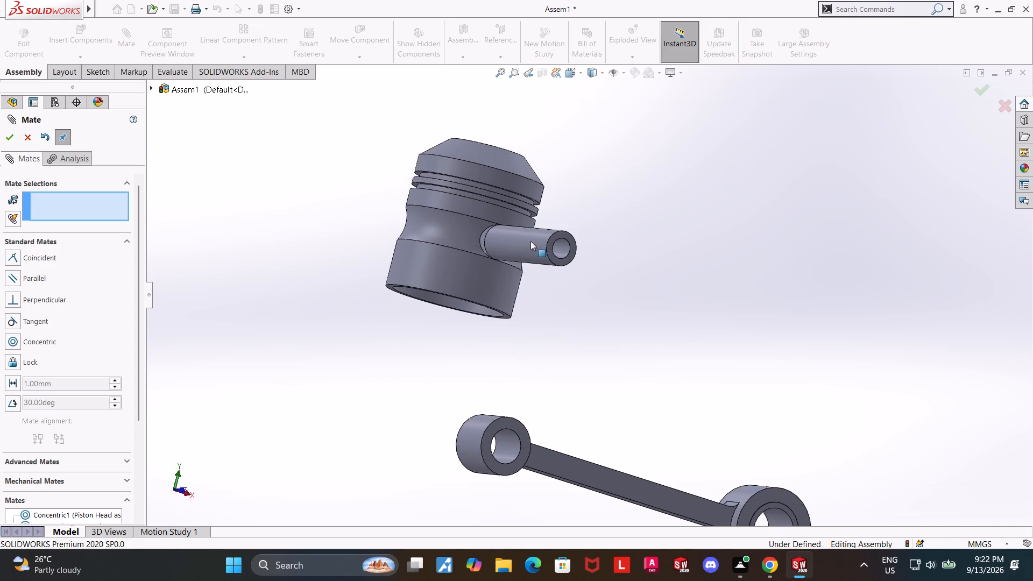
left_click_drag(526, 242, 577, 251)
middle_click_drag(677, 345, 702, 343)
left_click(599, 254)
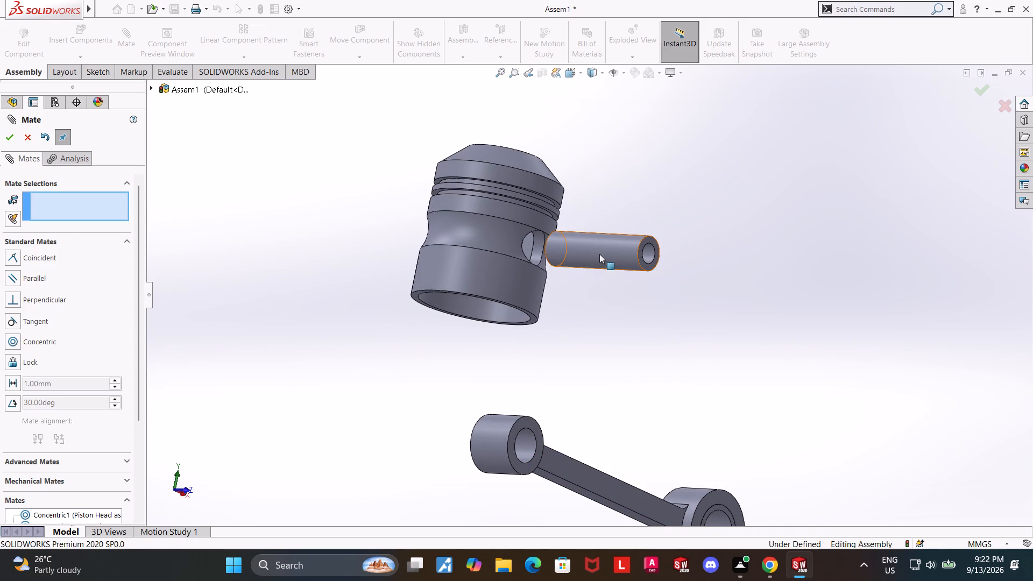
left_click(527, 441, "ctrl")
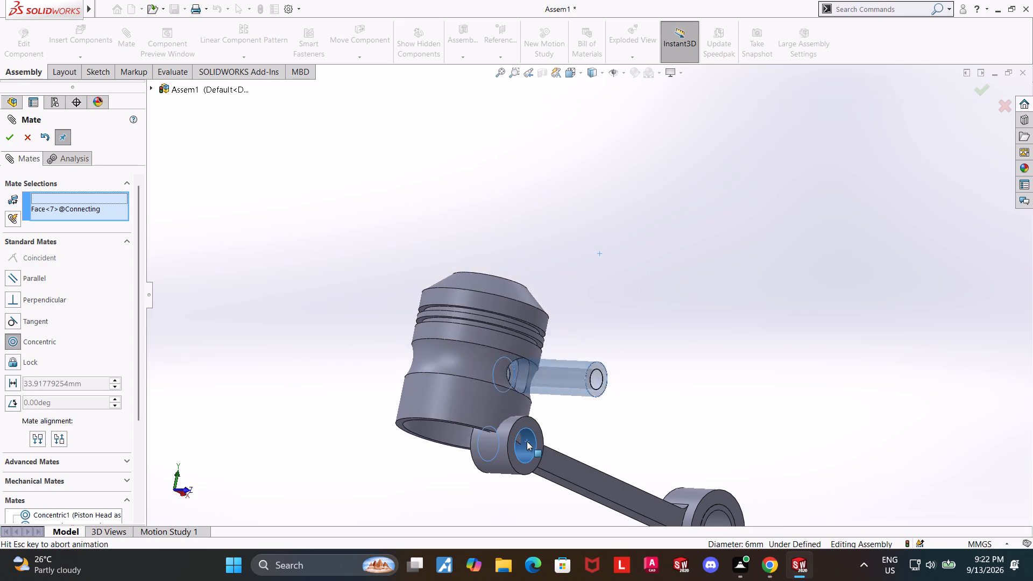
left_click(10, 131)
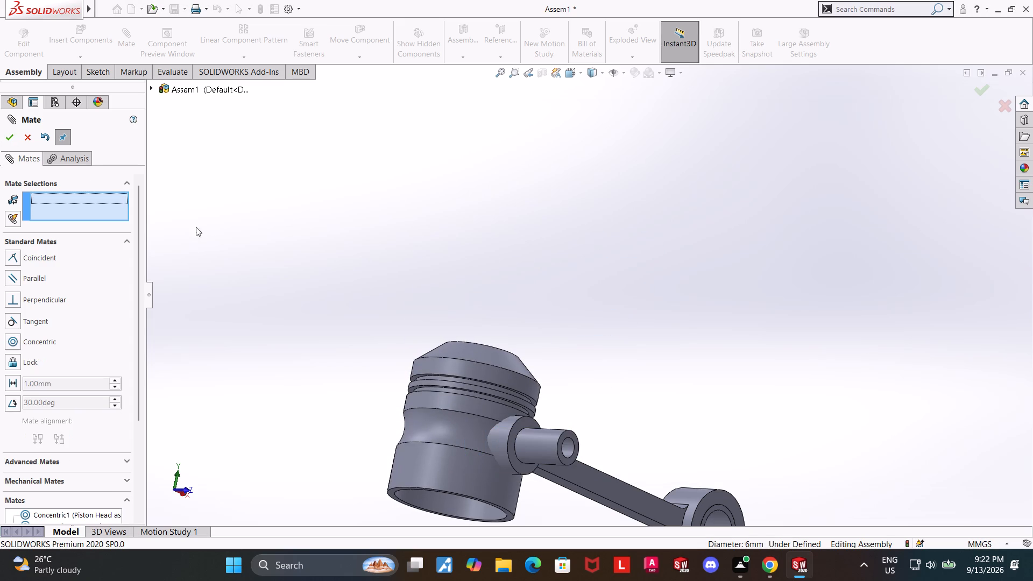
Move the piston off the connecting rod bushing and turn it so that its inner pocket is accessible.
left_click(691, 335)
left_click_drag(456, 421, 349, 319)
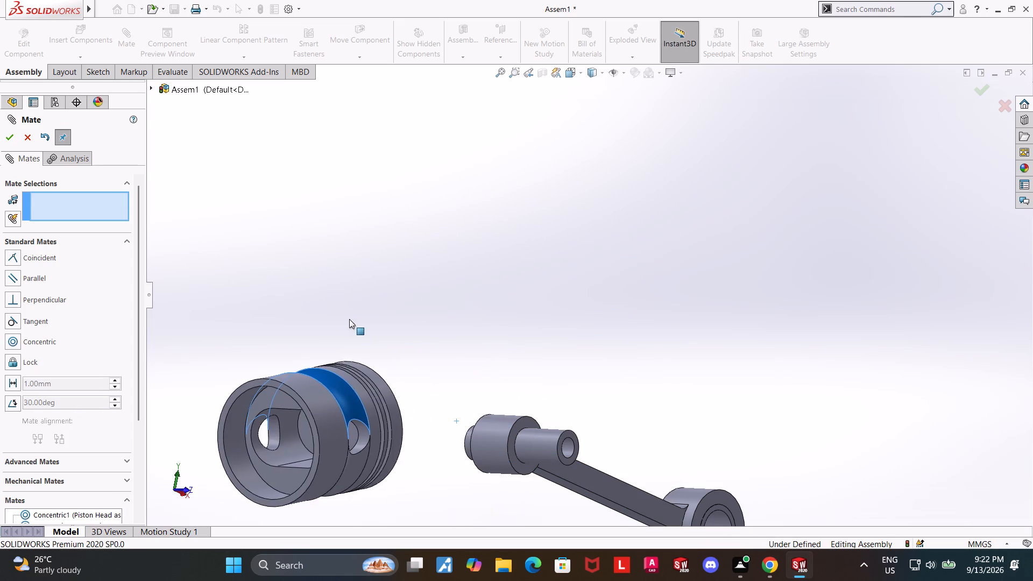
left_click_drag(349, 319, 358, 424)
left_click(356, 425)
middle_click_drag(498, 344, 536, 160)
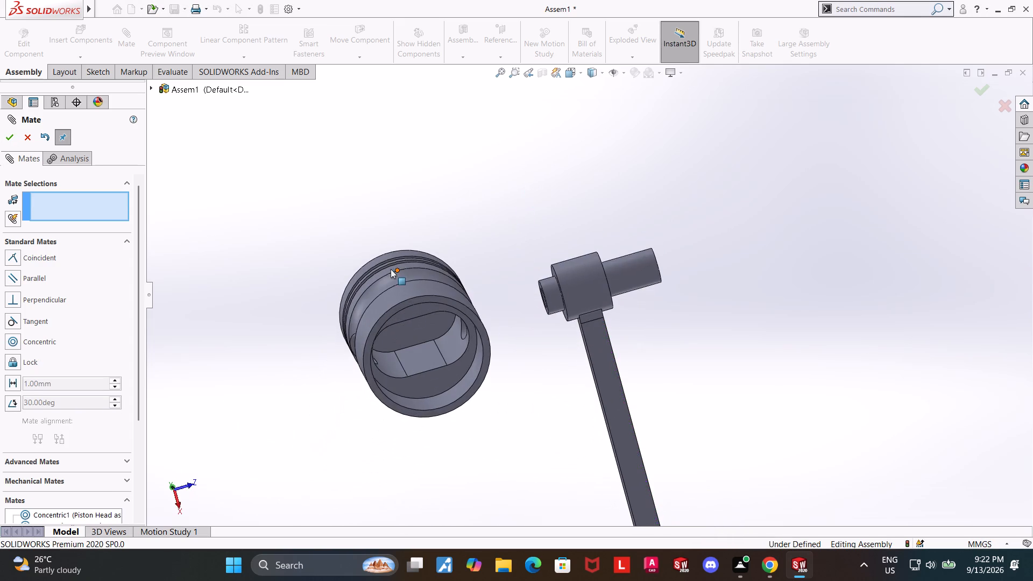
left_click_drag(389, 270, 386, 415)
left_click_drag(387, 416, 387, 338)
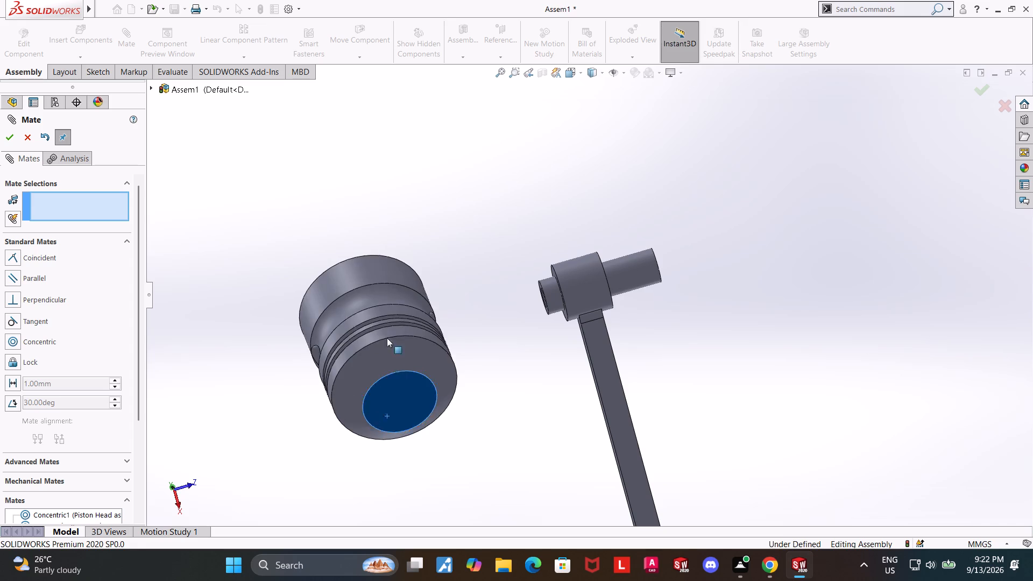
left_click_drag(387, 338, 372, 178)
middle_click_drag(499, 414, 480, 223)
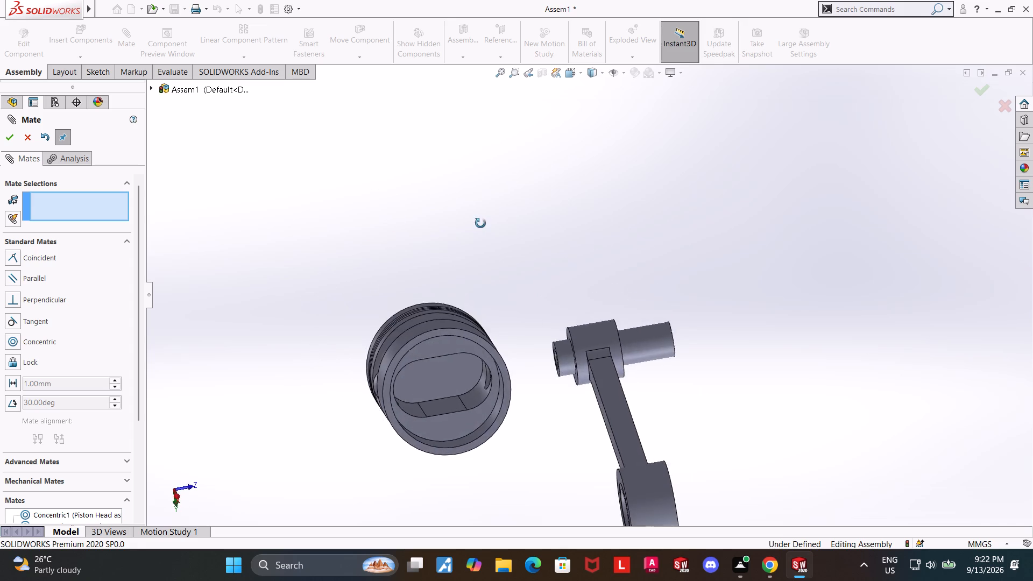
middle_click_drag(480, 223, 482, 268)
left_click(801, 384)
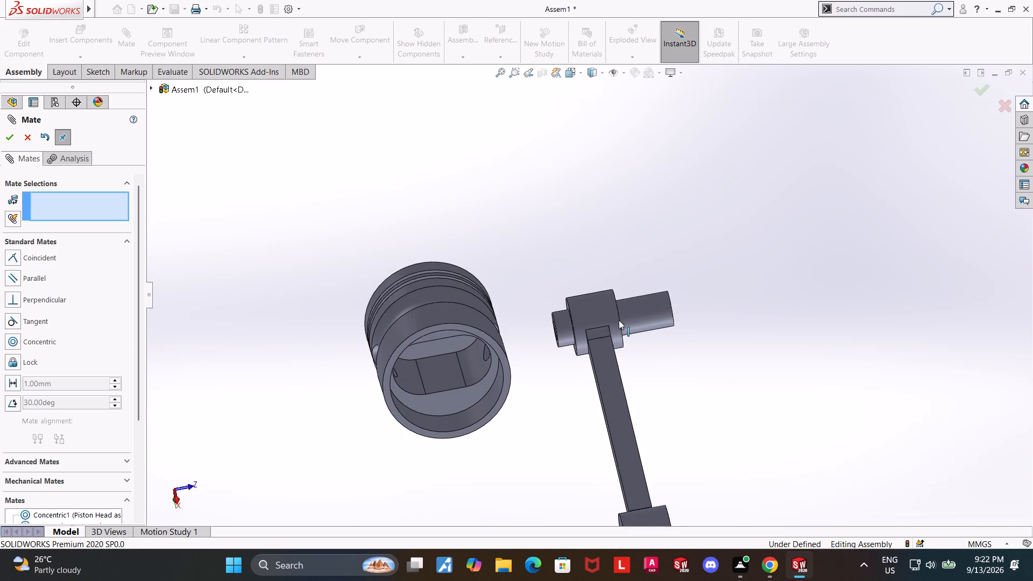
Add a tangent mate between the outer cylindrical face of the connecting rod's small end and the flat face in the piston's inner pocket.
left_click(596, 306)
left_click(442, 370, "ctrl")
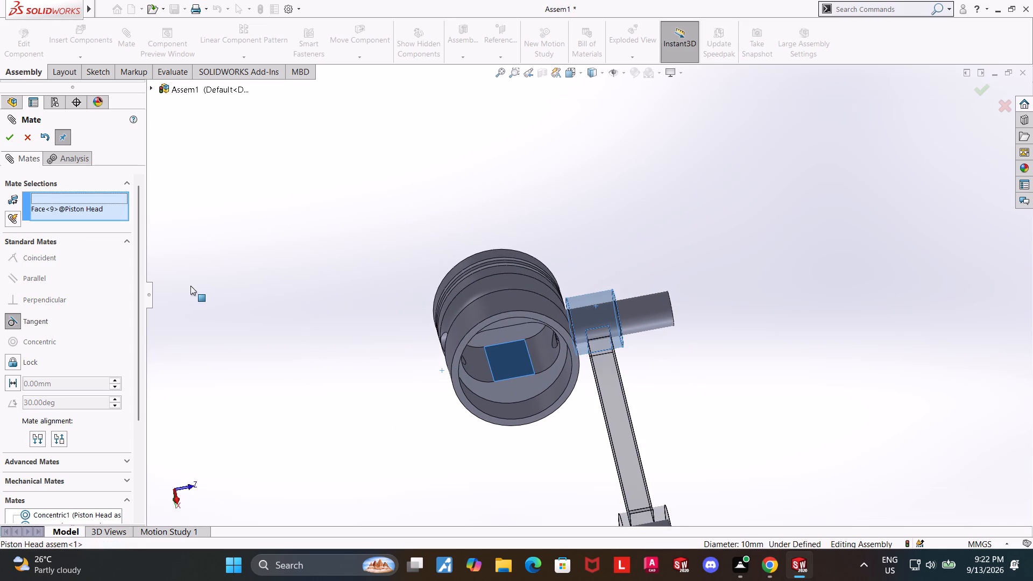
middle_click_drag(690, 196, 682, 420)
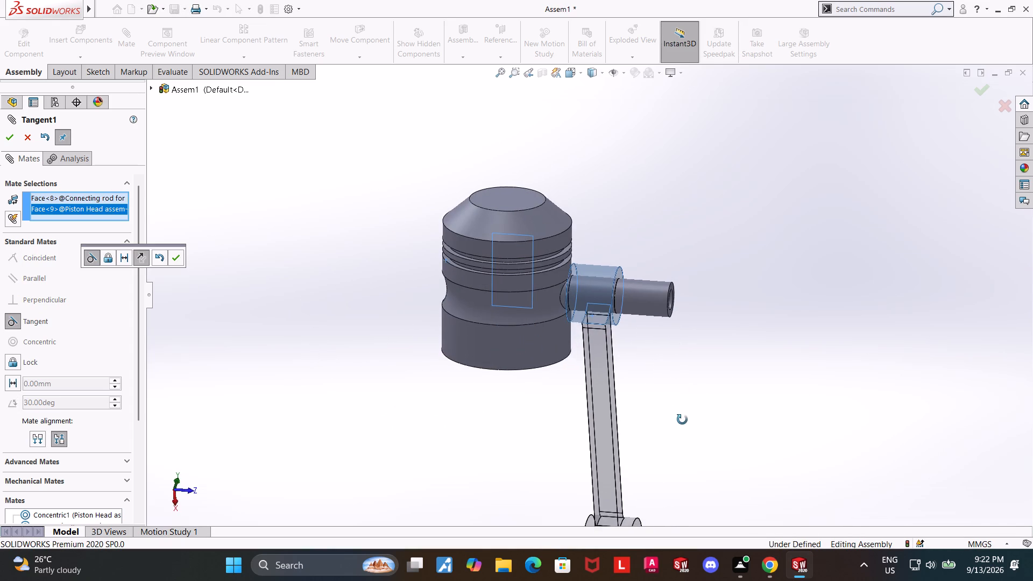
middle_click_drag(682, 420, 682, 419)
middle_click_drag(717, 329, 737, 299)
left_click_drag(511, 227, 603, 219)
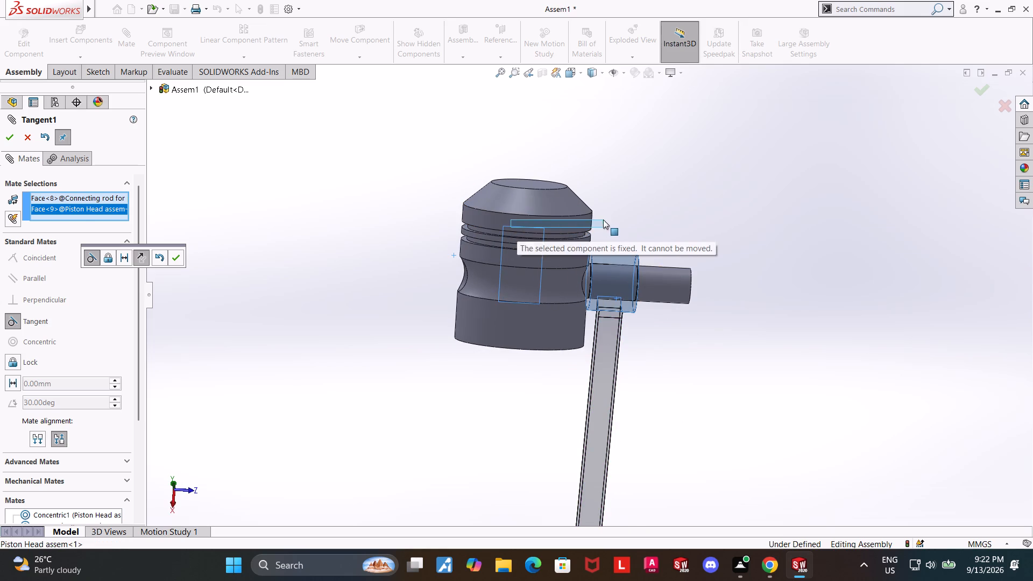
left_click_drag(603, 219, 604, 219)
middle_click_drag(833, 225, 909, 225)
left_click(889, 235)
middle_click_drag(812, 279, 846, 152)
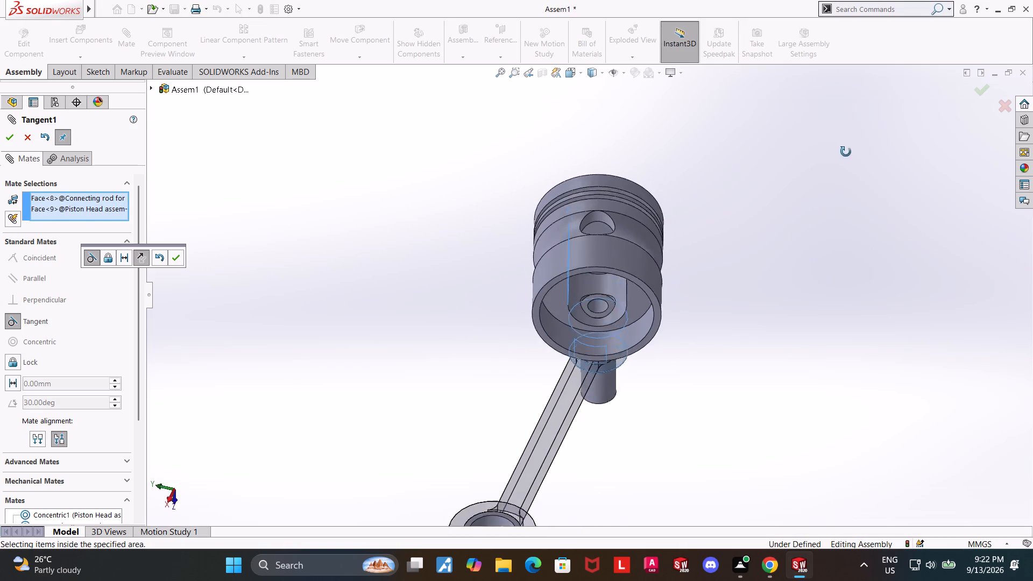
middle_click_drag(846, 152, 955, 60)
scroll(851, 98, "up", 1)
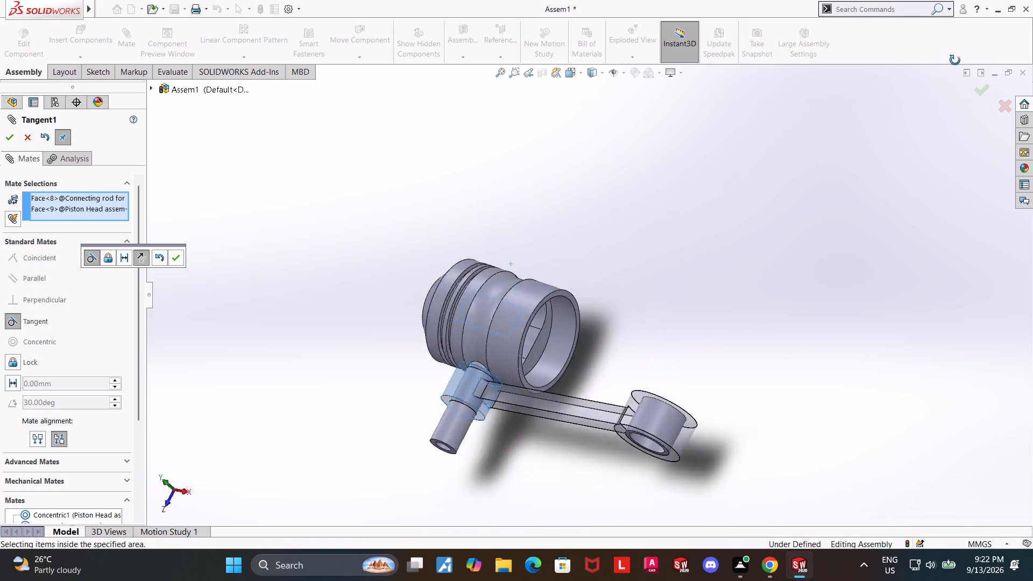
middle_click_drag(955, 60, 743, 232)
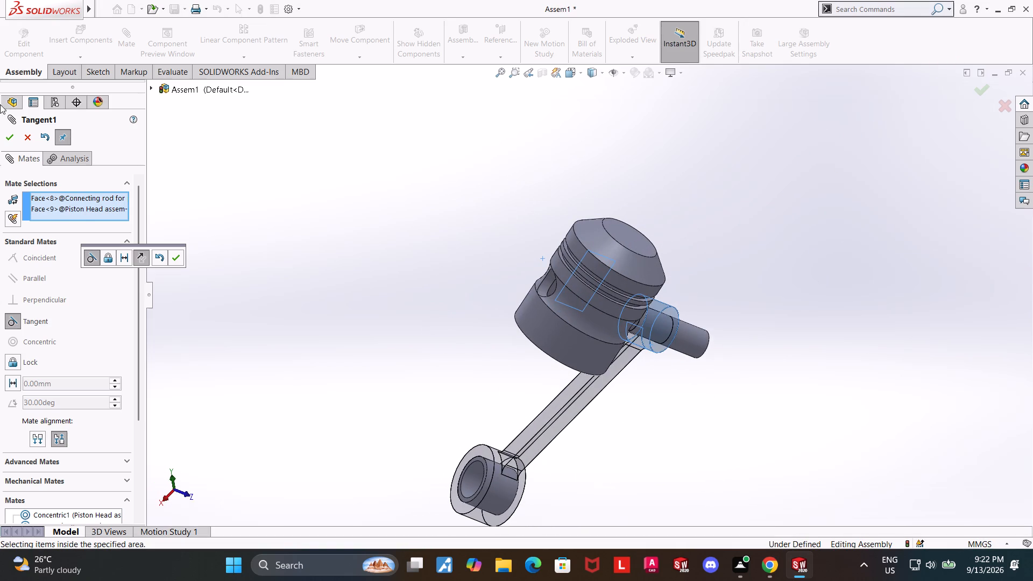
left_click(11, 137)
Slide the piston along the bushing's axis so that the connecting rod's small end sits within the piston's inner pocket.
middle_click(459, 281)
left_click_drag(619, 267, 712, 285)
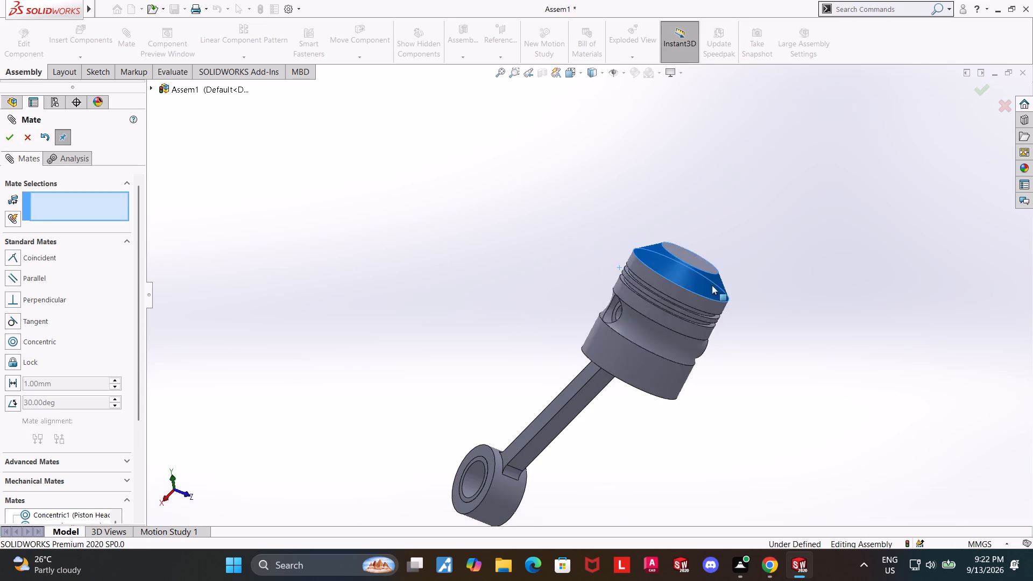
left_click_drag(712, 285, 695, 284)
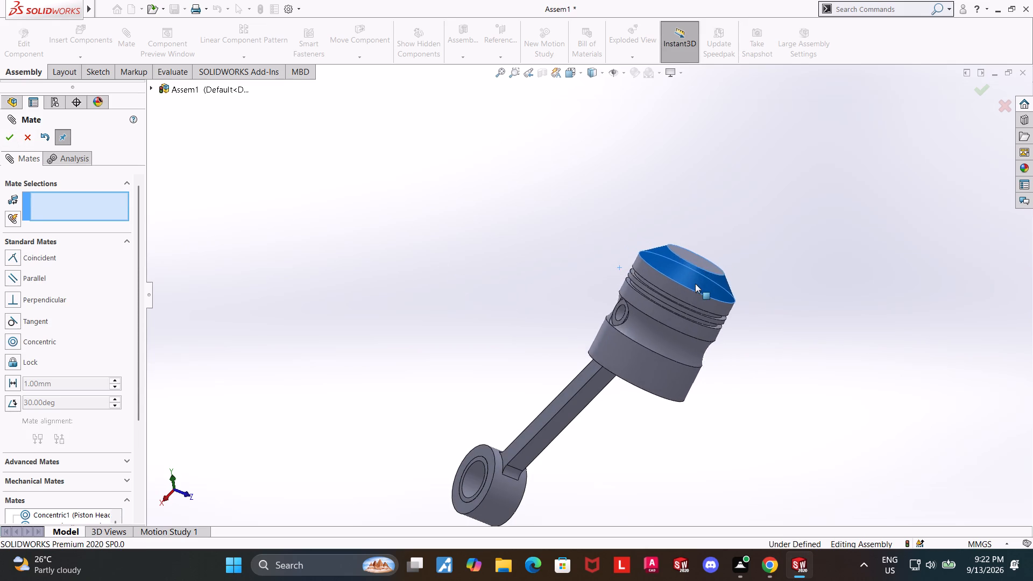
left_click_drag(695, 284, 687, 287)
middle_click_drag(802, 410, 803, 157)
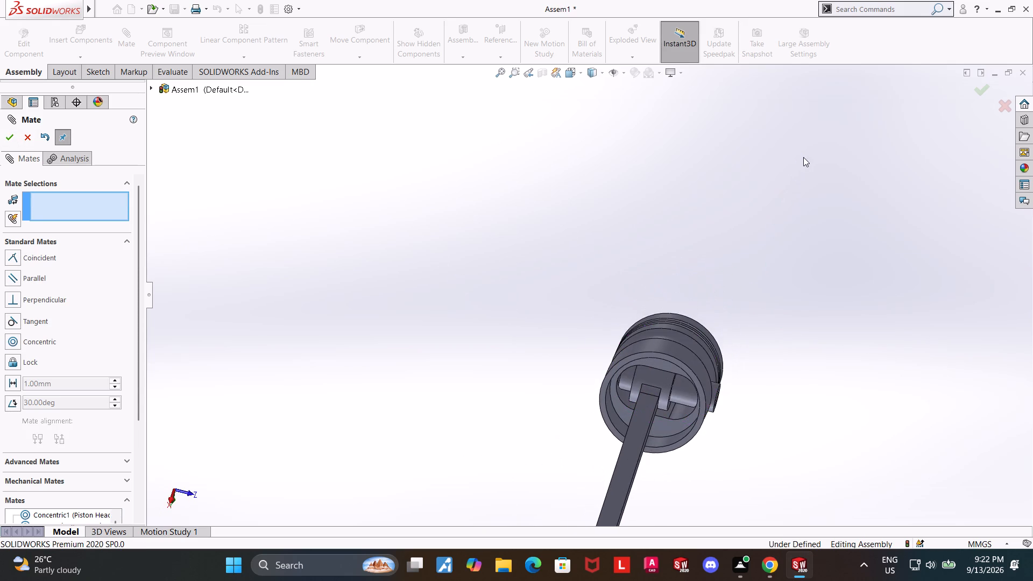
middle_click_drag(733, 408, 723, 355)
left_click_drag(681, 385, 674, 381)
middle_click_drag(874, 378, 910, 332)
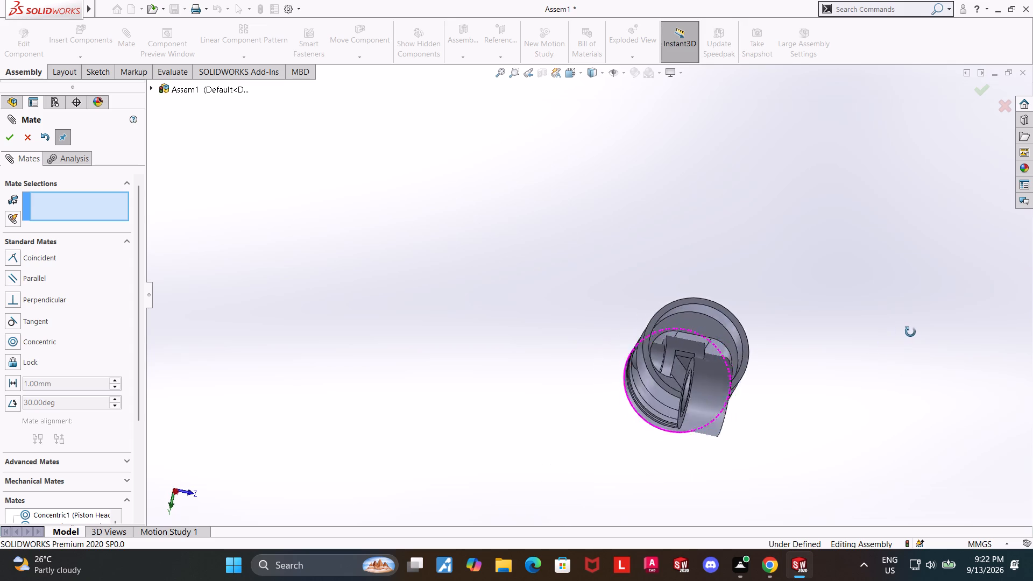
middle_click_drag(910, 332, 900, 373)
middle_click_drag(829, 371, 813, 406)
left_click_drag(675, 394, 701, 398)
left_click_drag(695, 371, 707, 374)
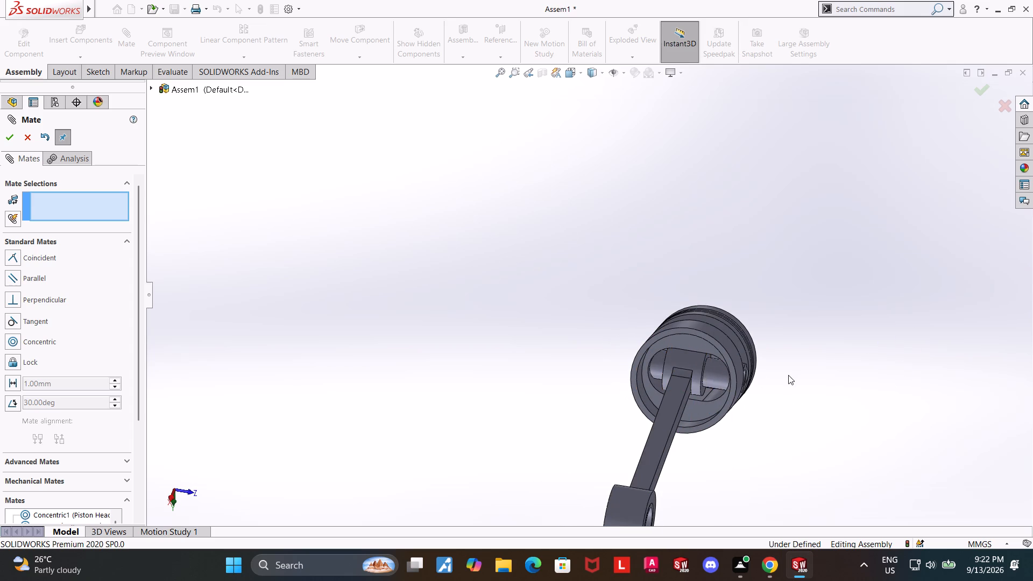
Add a tangent mate between the connecting rod bushing's end face and the piston's curved outer recess, and finish mating.
scroll(801, 373, "up", 1)
middle_click_drag(775, 358, 670, 501)
scroll(692, 348, "down", 3)
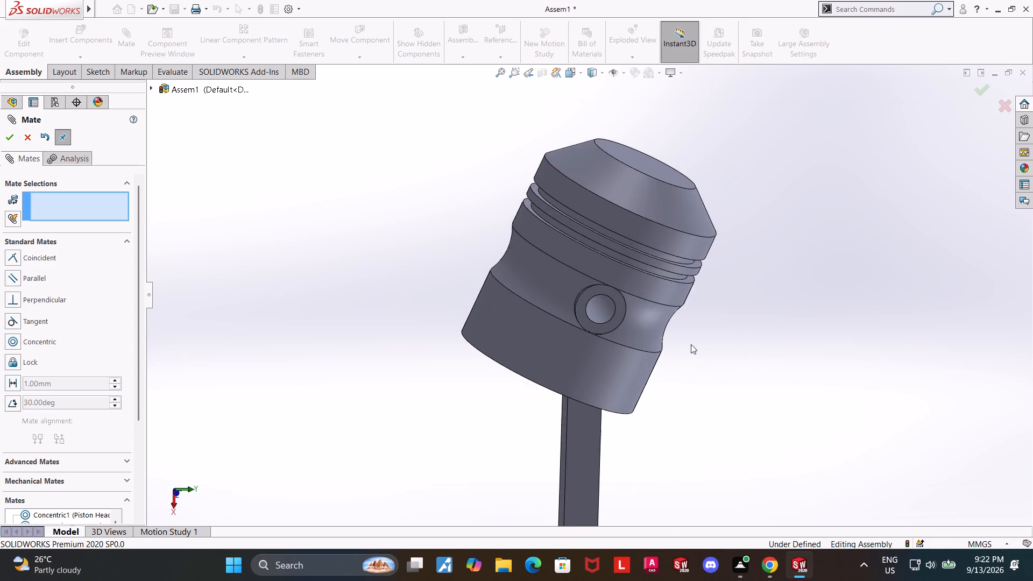
scroll(691, 344, "down", 1)
middle_click_drag(742, 367, 908, 415)
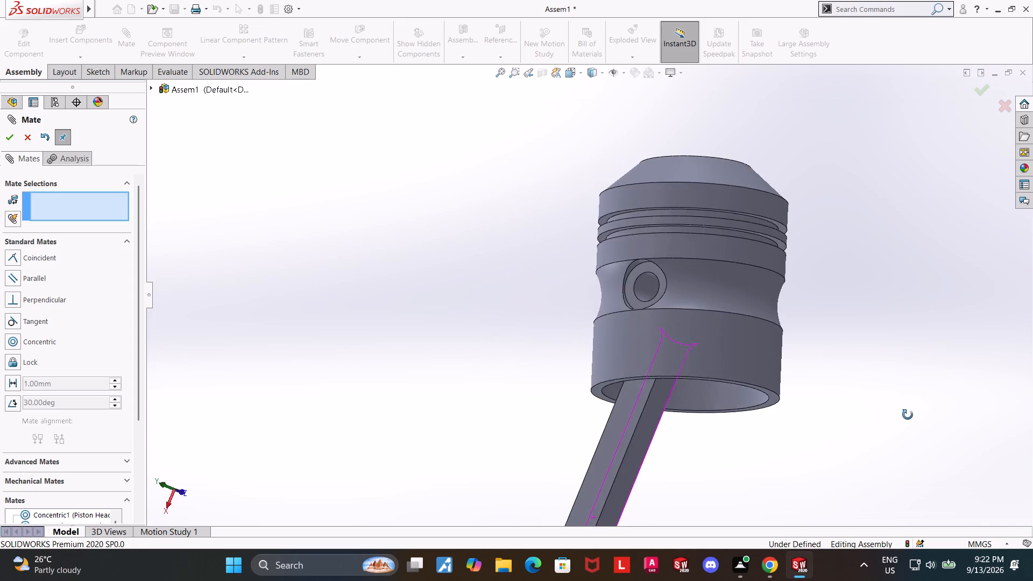
middle_click_drag(908, 415, 758, 396)
left_click(596, 295)
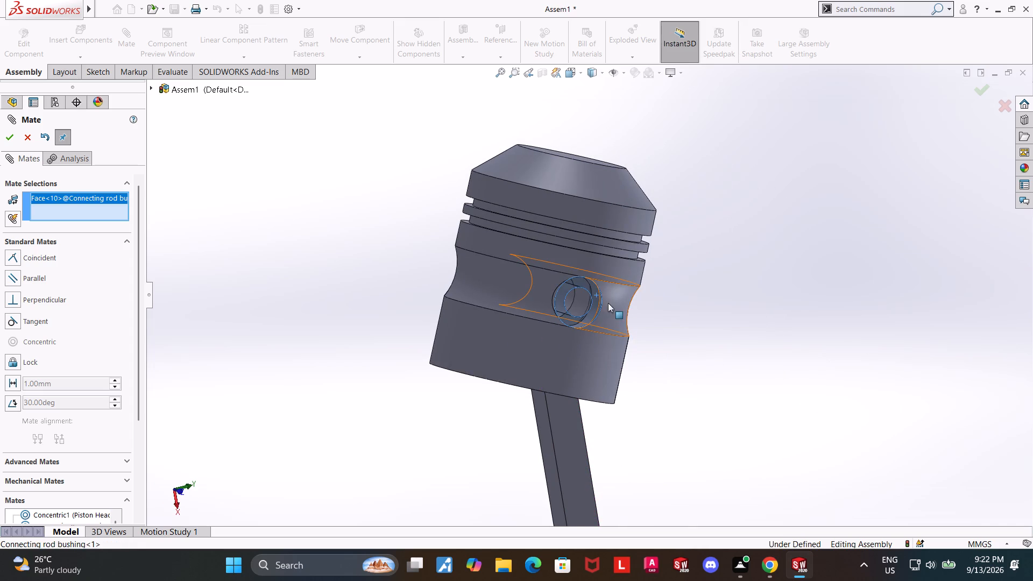
left_click(617, 308, "ctrl")
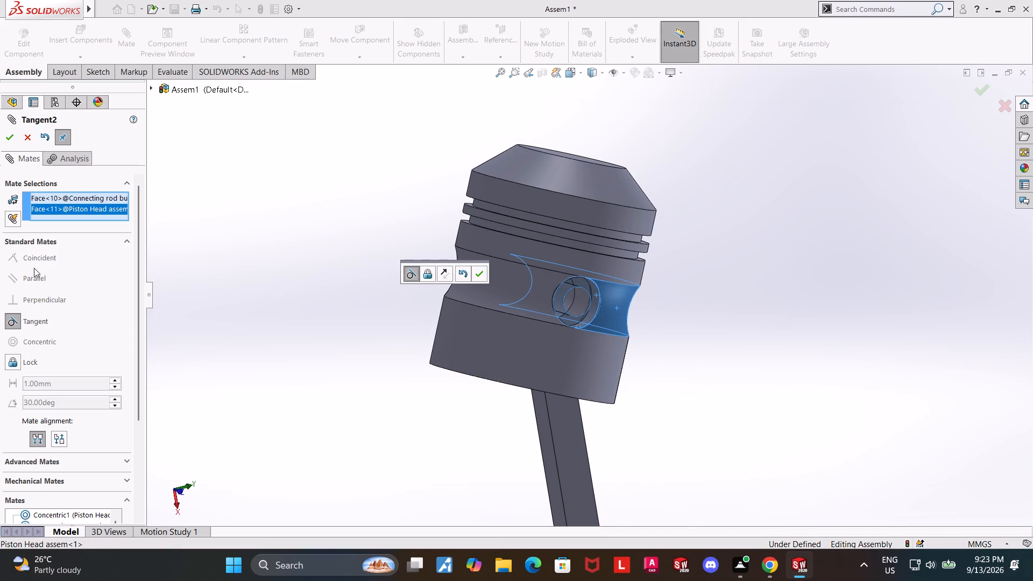
left_click(9, 139)
left_click(229, 270)
middle_click_drag(236, 270, 257, 273)
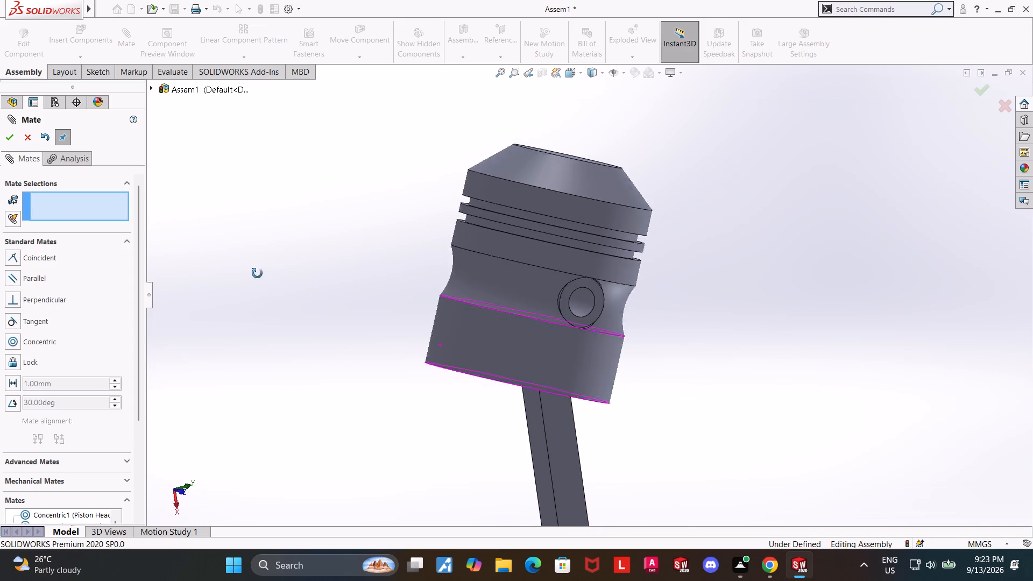
middle_click_drag(257, 273, 284, 306)
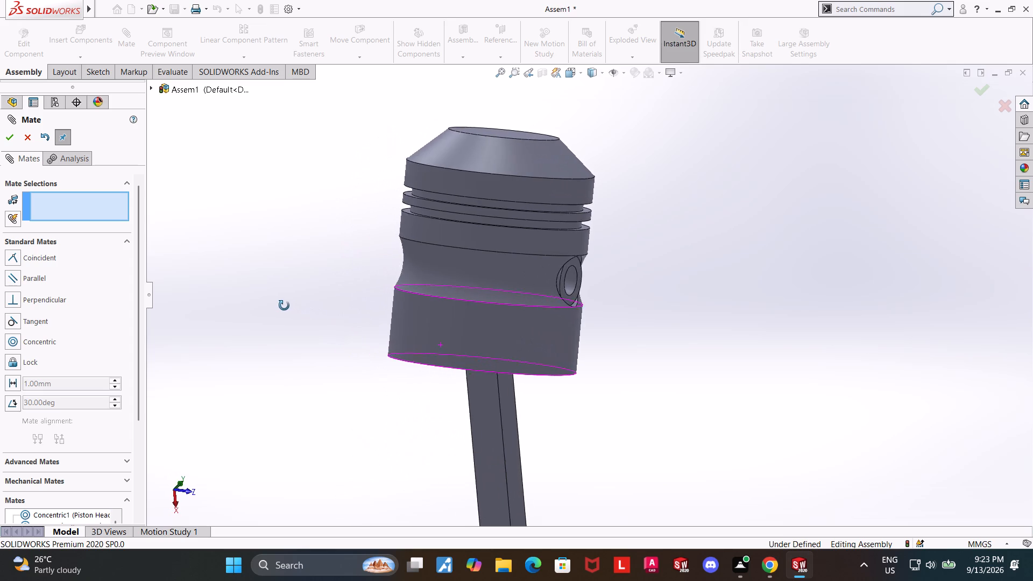
middle_click_drag(284, 306, 299, 305)
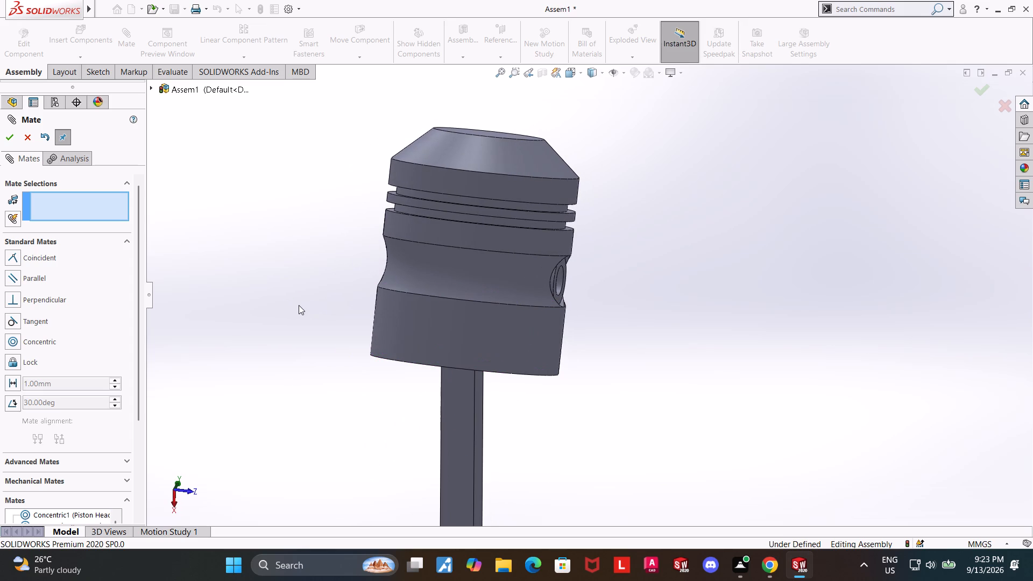
key("Escape")
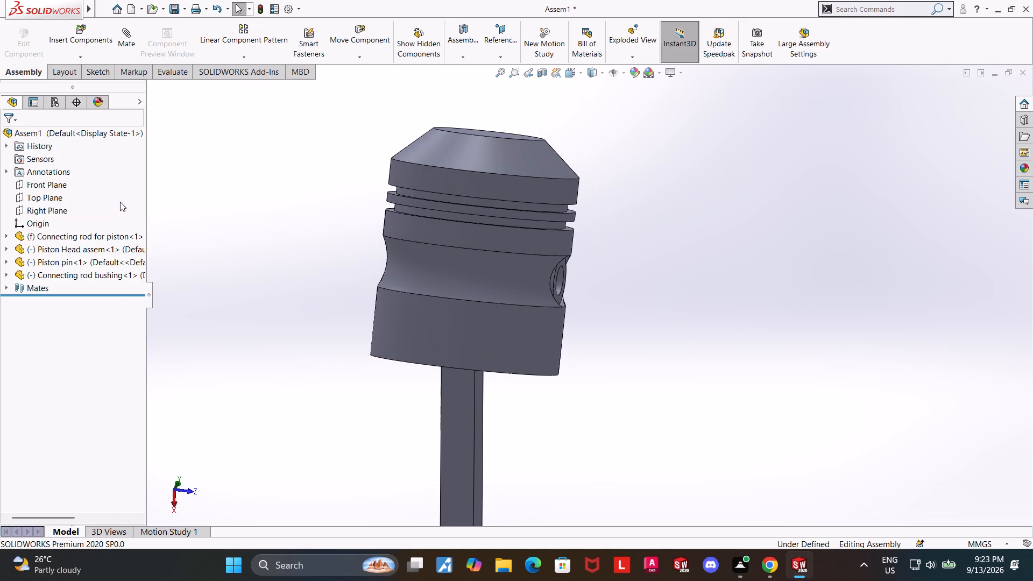
Insert the End caps part beside the piston and paste a second copy of it into the assembly.
left_click(79, 22)
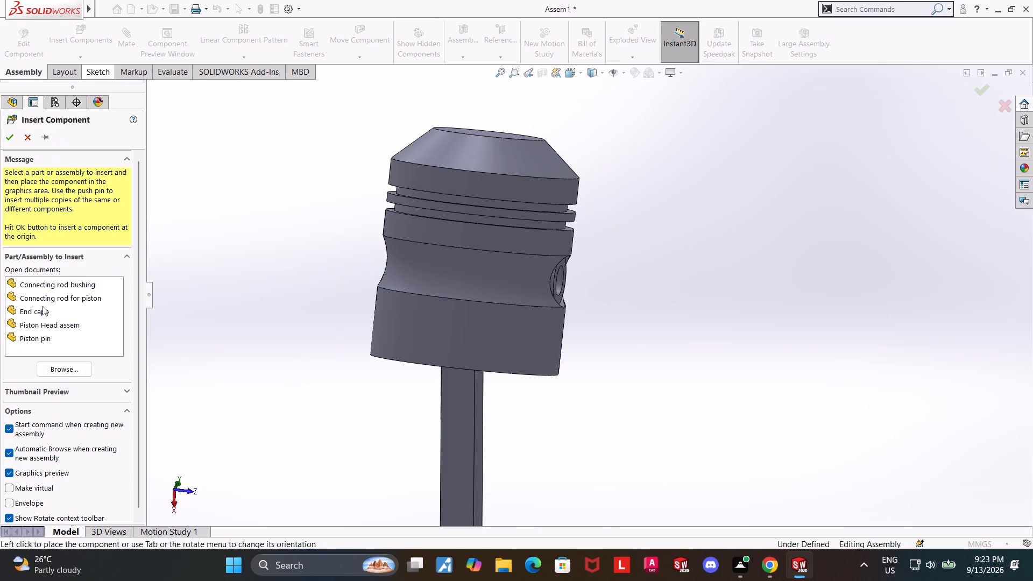
left_click(39, 308)
left_click(271, 256)
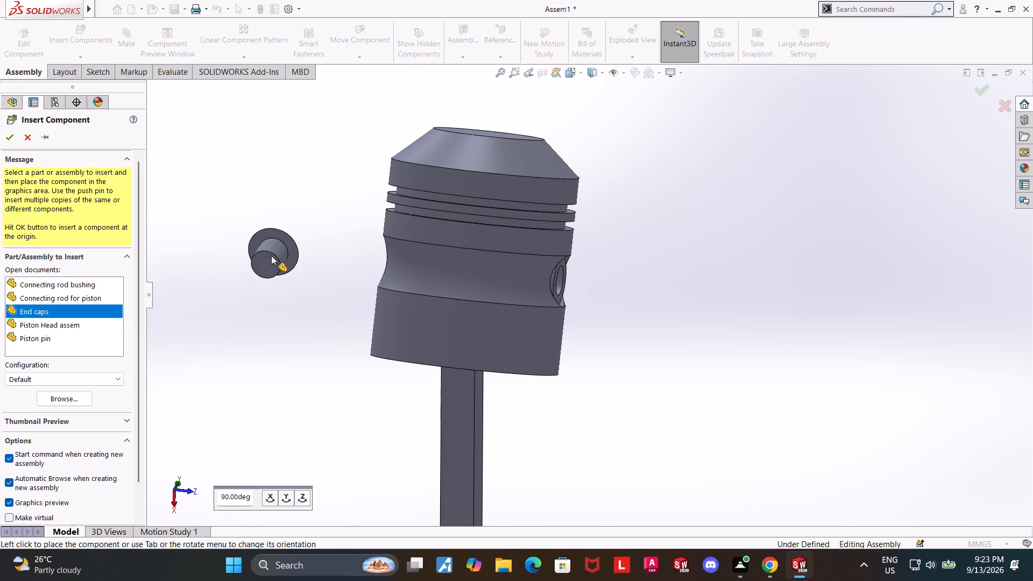
left_click_drag(319, 215, 215, 297)
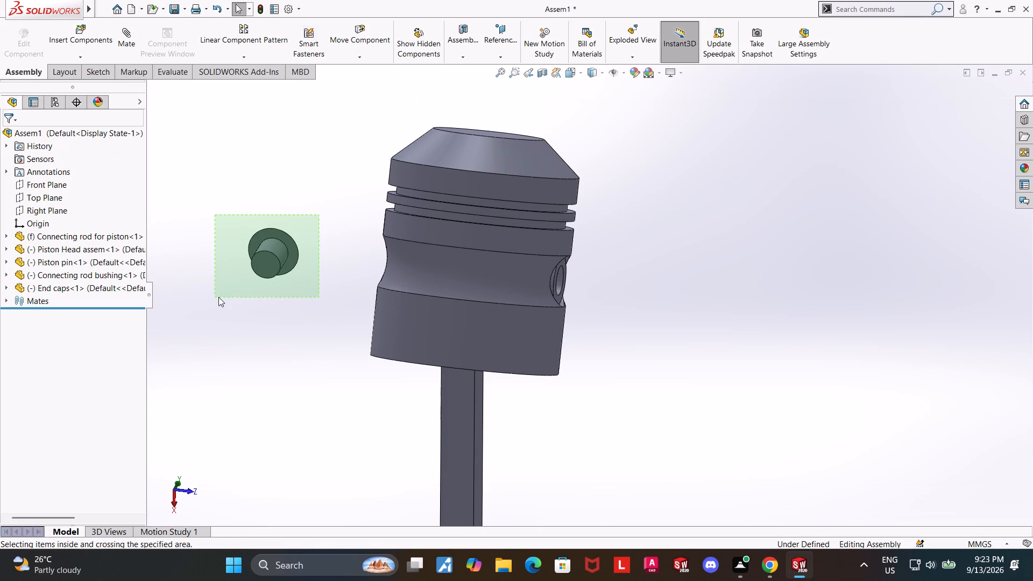
key("ctrl+c")
key("ctrl+v")
left_click(288, 350)
Add a concentric mate between the copied end cap's cylindrical shank and the connecting rod bushing's bore, and finish mating.
middle_click_drag(268, 309, 306, 325)
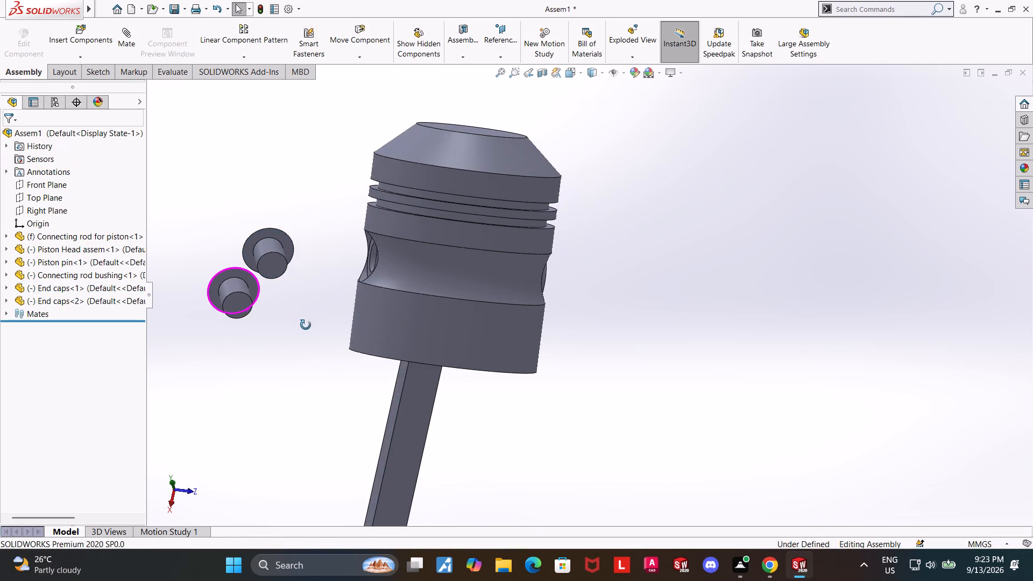
middle_click_drag(306, 325, 306, 326)
left_click(239, 291)
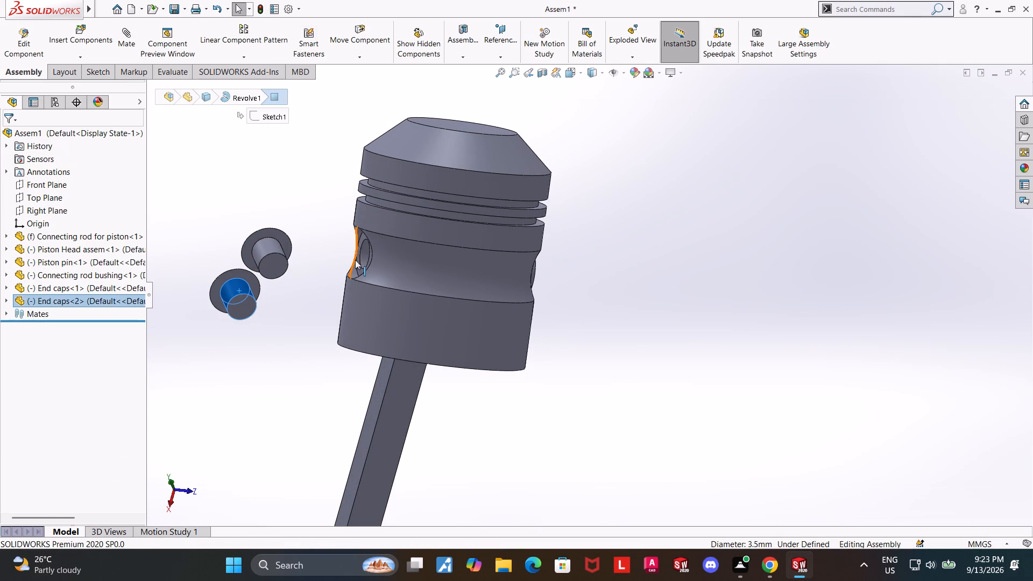
left_click(364, 256, "ctrl")
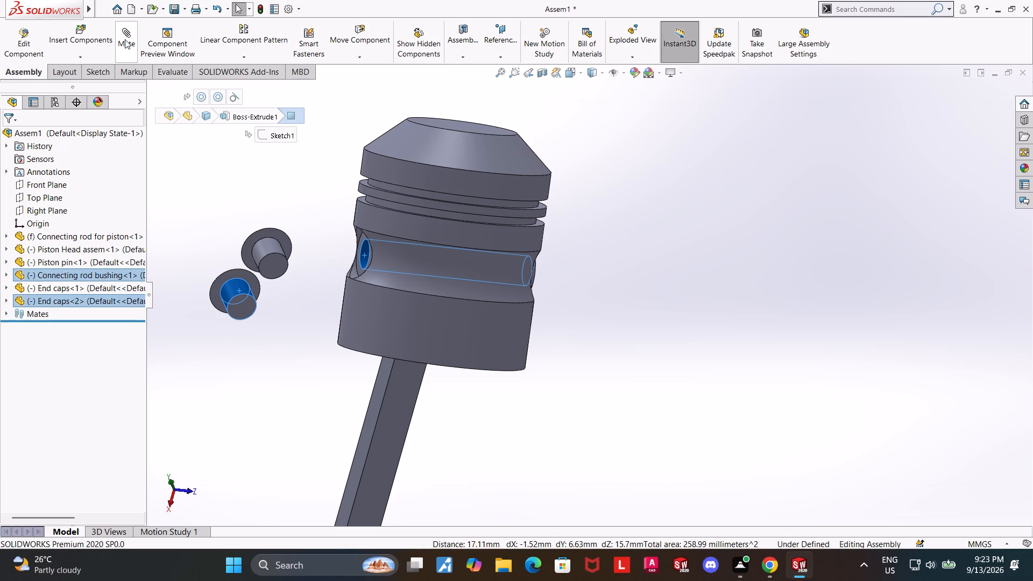
left_click(125, 39)
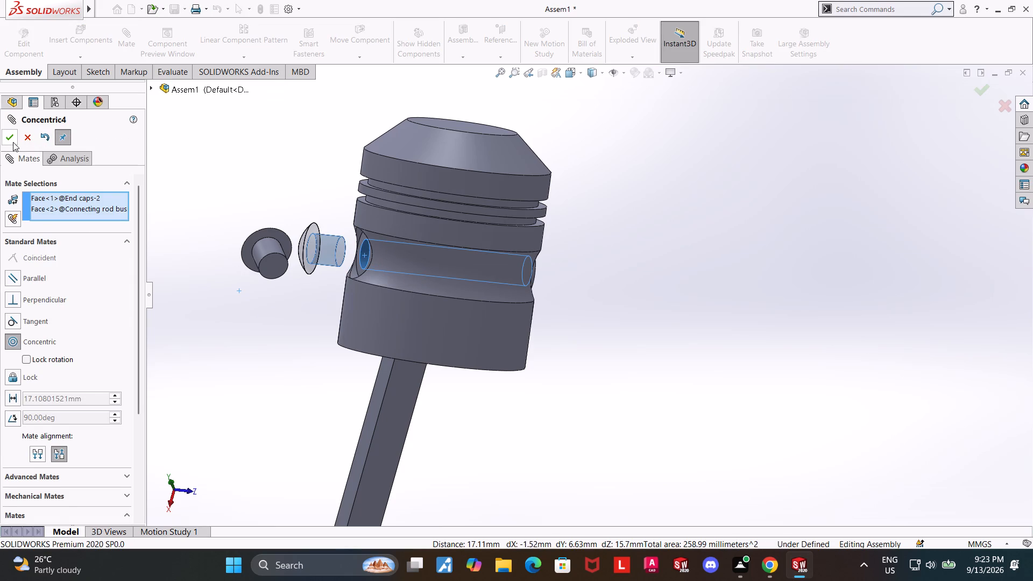
left_click(13, 142)
middle_click_drag(299, 301, 281, 299)
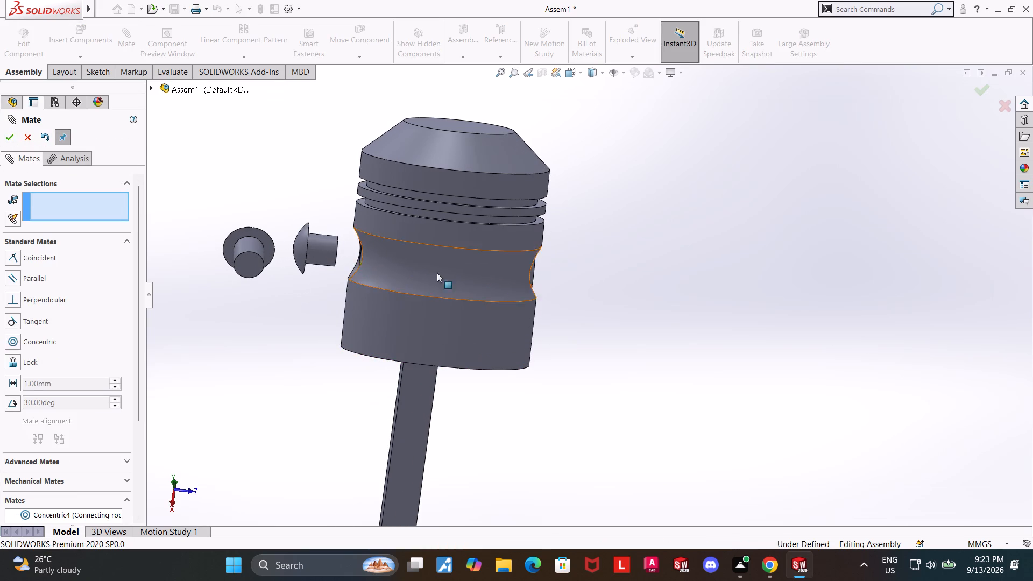
scroll(655, 277, "down", 3)
scroll(505, 265, "up", 4)
scroll(539, 259, "down", 1)
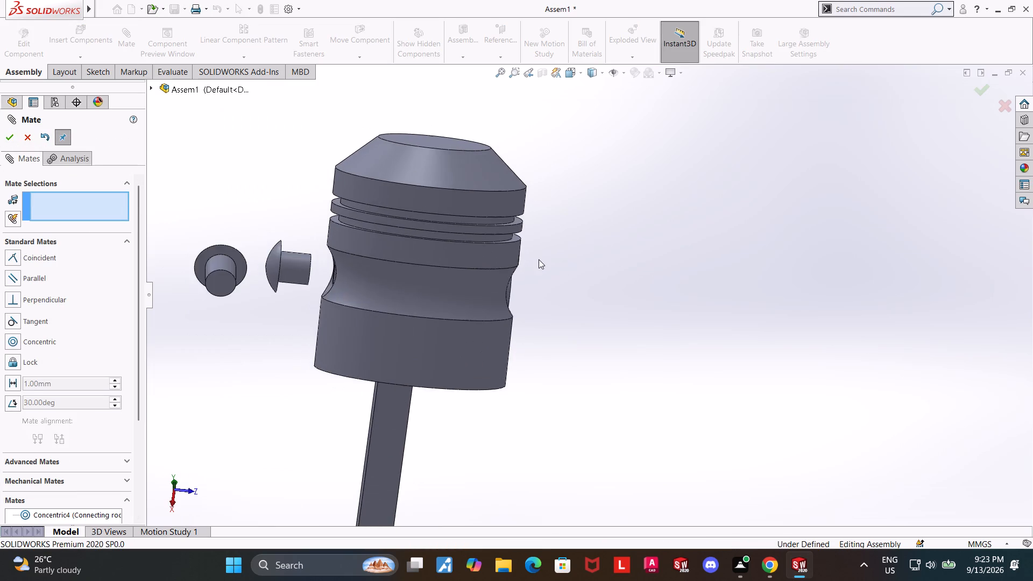
middle_click_drag(536, 260, 485, 241)
middle_click_drag(585, 264, 610, 275)
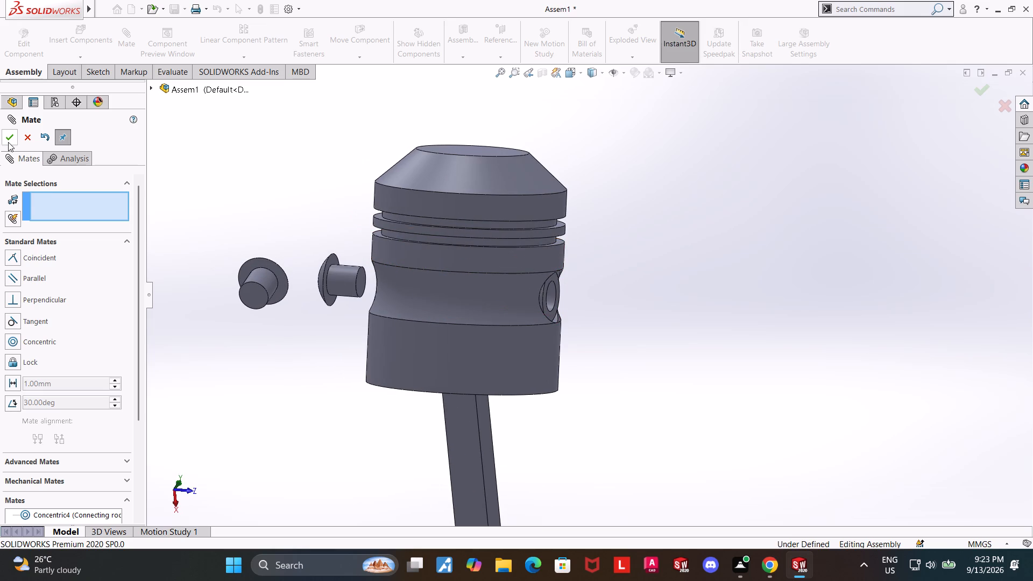
left_click(25, 134)
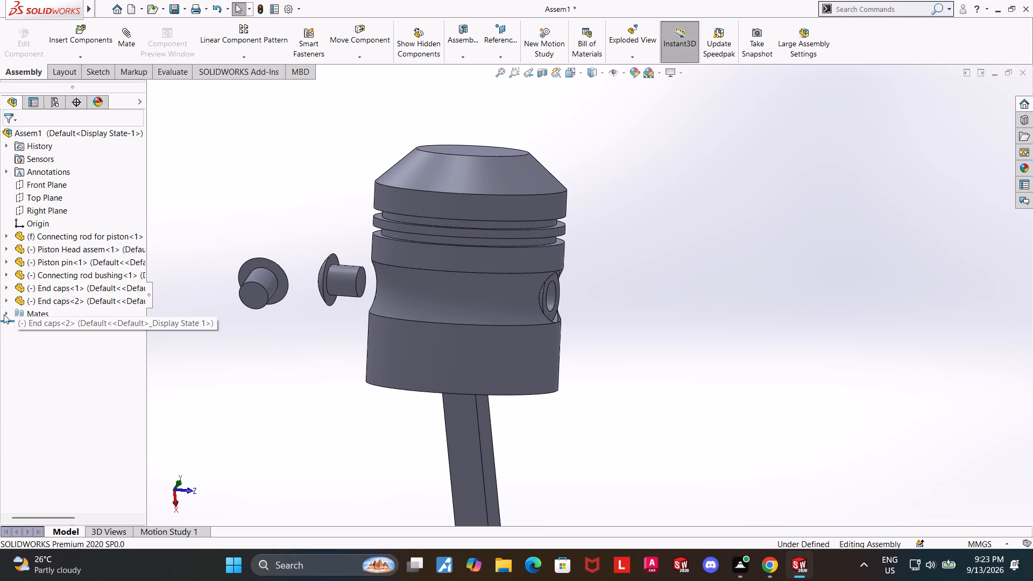
Delete the tangent mate between the connecting rod bushing's end face and the piston's curved outer recess.
left_click(4, 314)
right_click(55, 394)
right_click(55, 394)
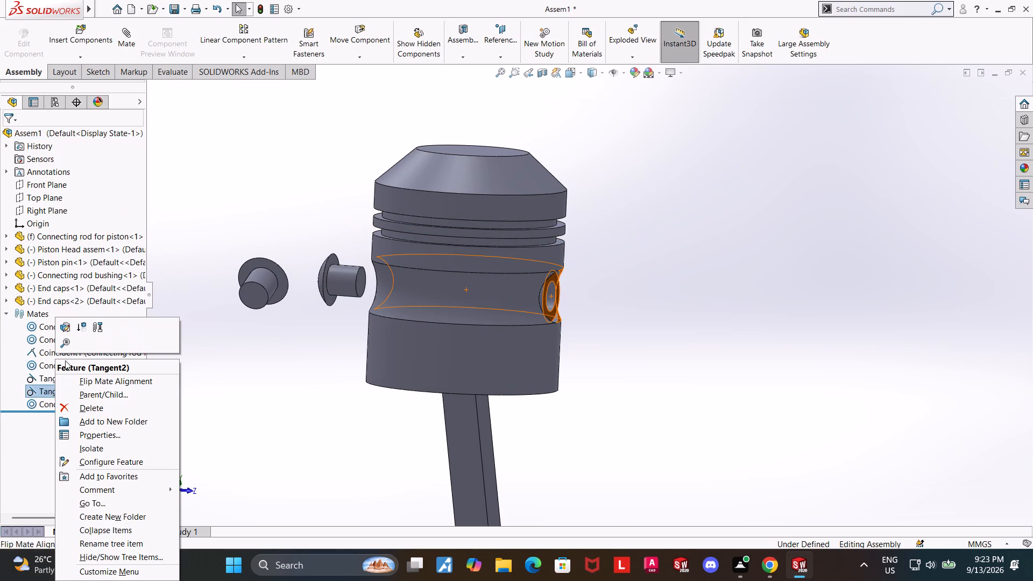
left_click(73, 407)
left_click(605, 213)
Add a coincident mate between the bushing's end face and the flat underside of the copied end cap's head.
scroll(600, 308, "down", 1)
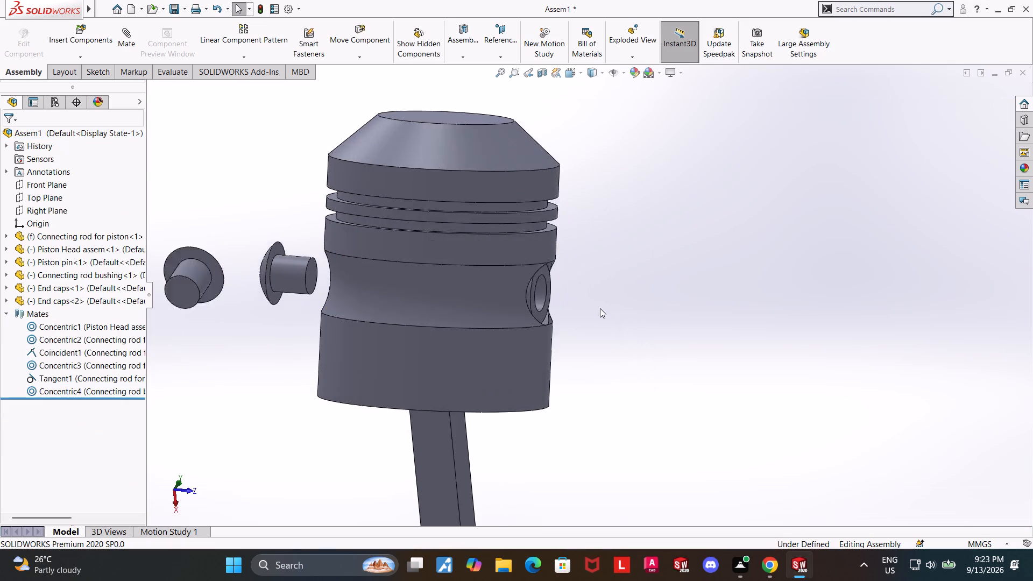
scroll(600, 308, "down", 2)
middle_click_drag(605, 322, 630, 346)
scroll(630, 346, "up", 1)
scroll(298, 307, "down", 2)
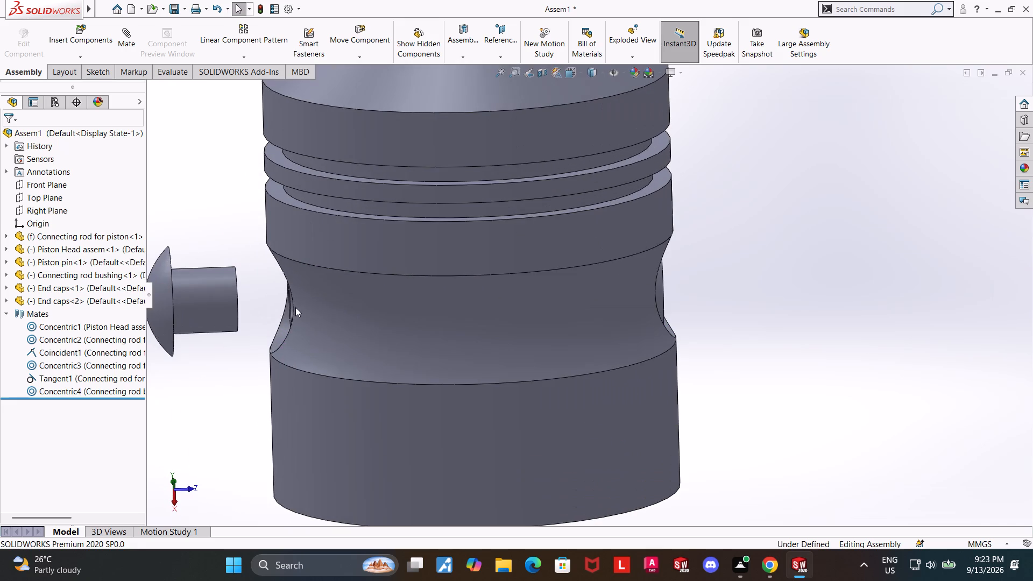
middle_click_drag(236, 341, 263, 350)
left_click(291, 329)
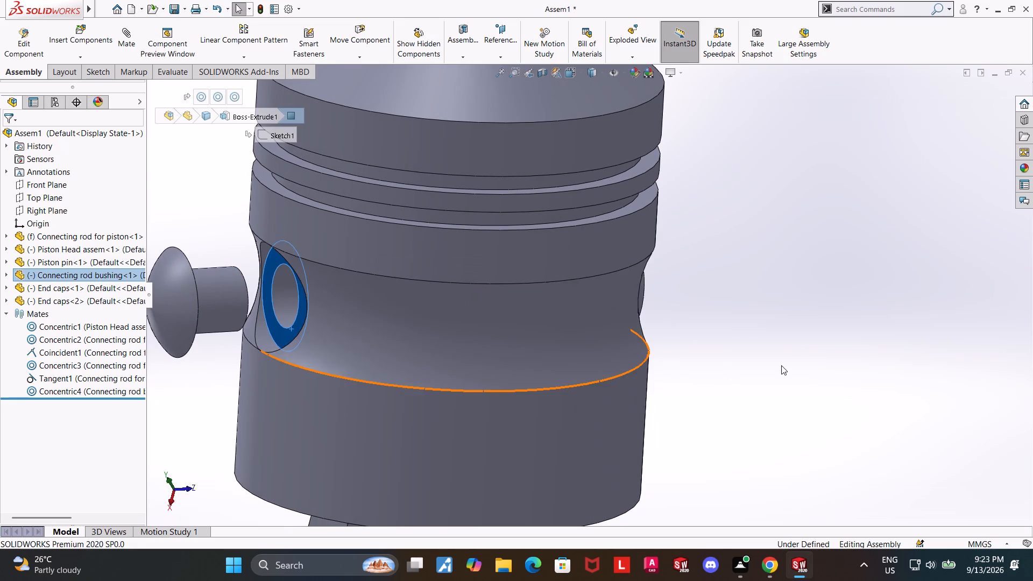
middle_click_drag(780, 365, 737, 367)
scroll(737, 366, "up", 5)
middle_click_drag(754, 341, 722, 344)
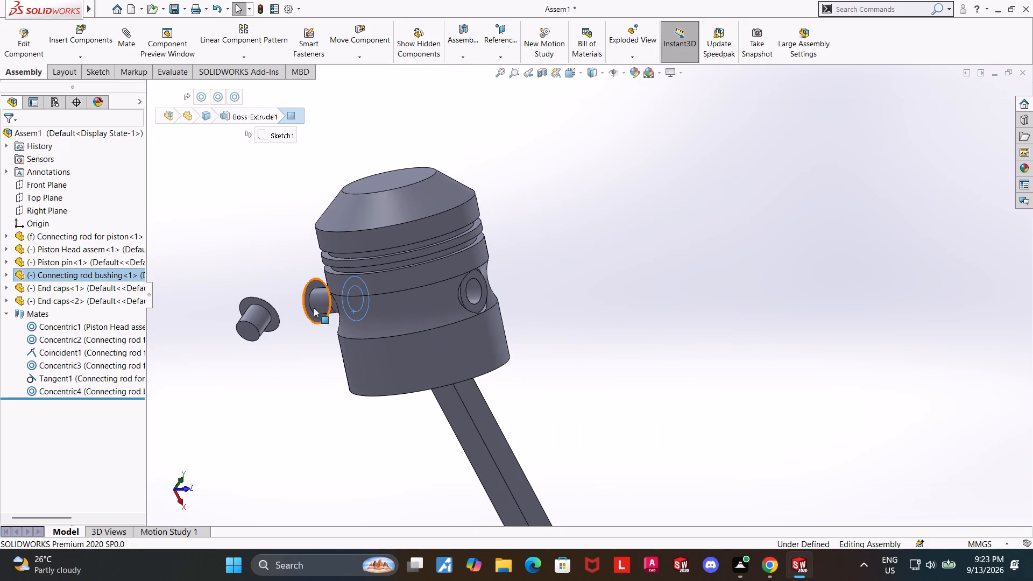
left_click(310, 313, "ctrl")
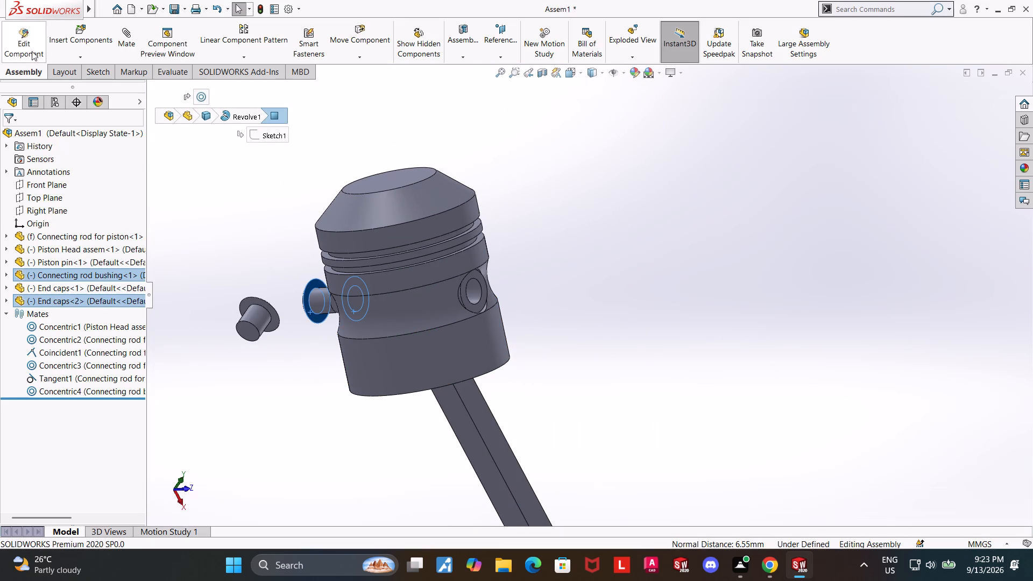
left_click(118, 39)
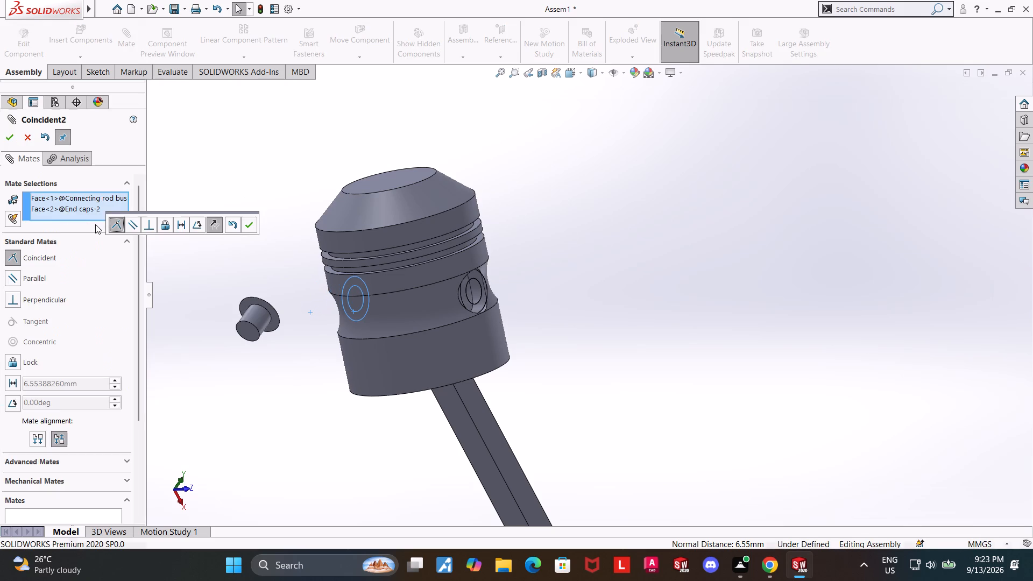
left_click(9, 138)
left_click(650, 320)
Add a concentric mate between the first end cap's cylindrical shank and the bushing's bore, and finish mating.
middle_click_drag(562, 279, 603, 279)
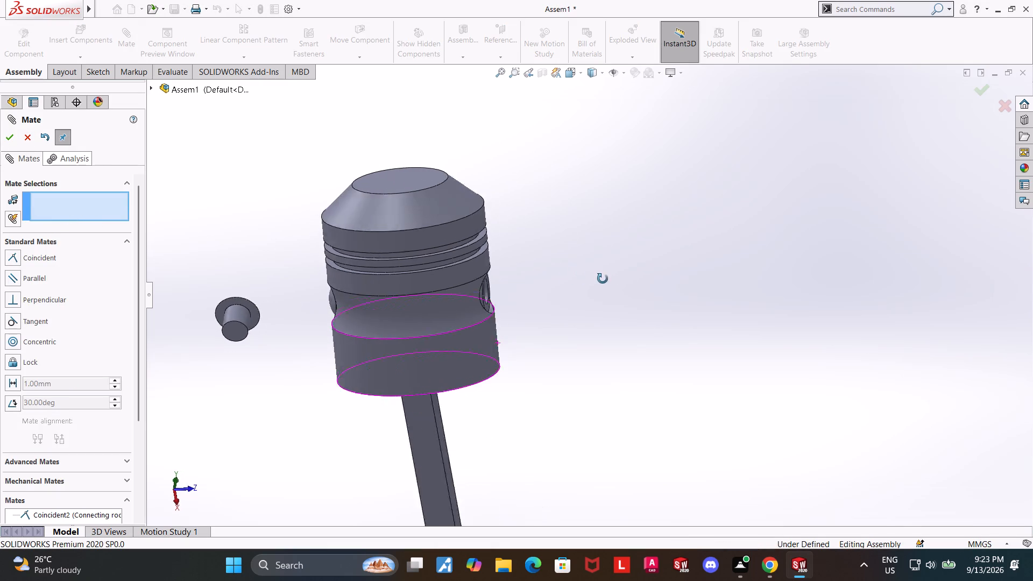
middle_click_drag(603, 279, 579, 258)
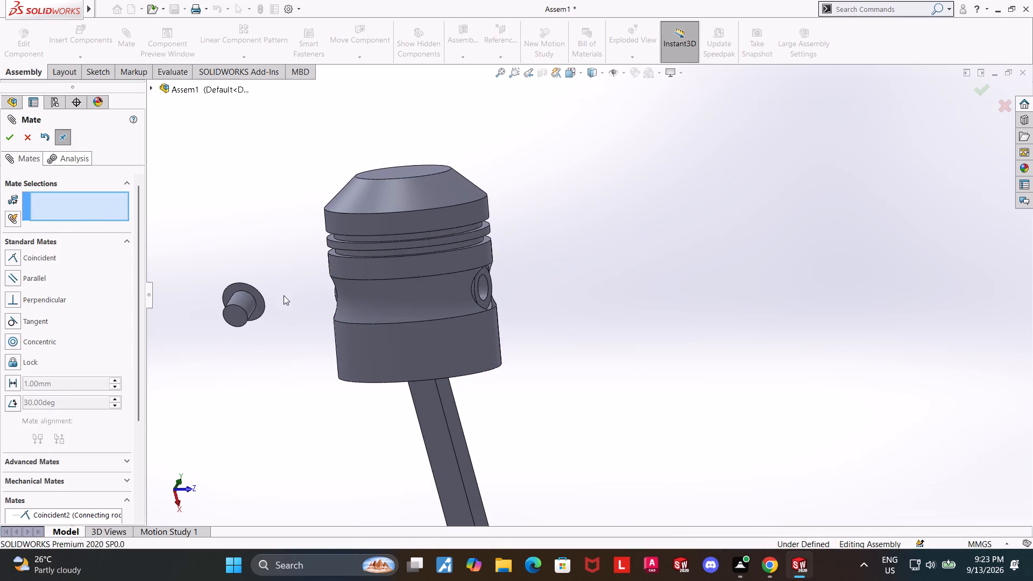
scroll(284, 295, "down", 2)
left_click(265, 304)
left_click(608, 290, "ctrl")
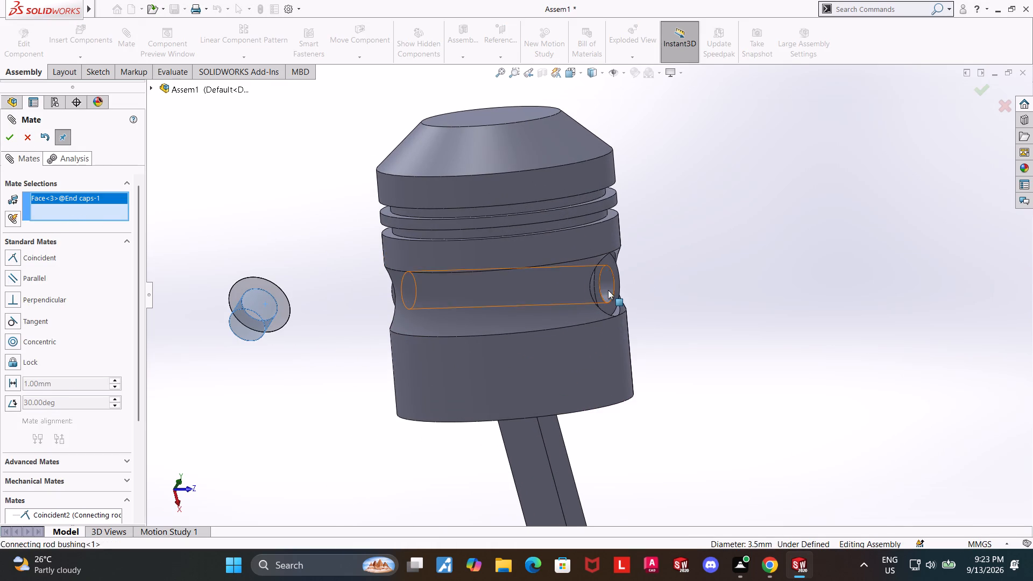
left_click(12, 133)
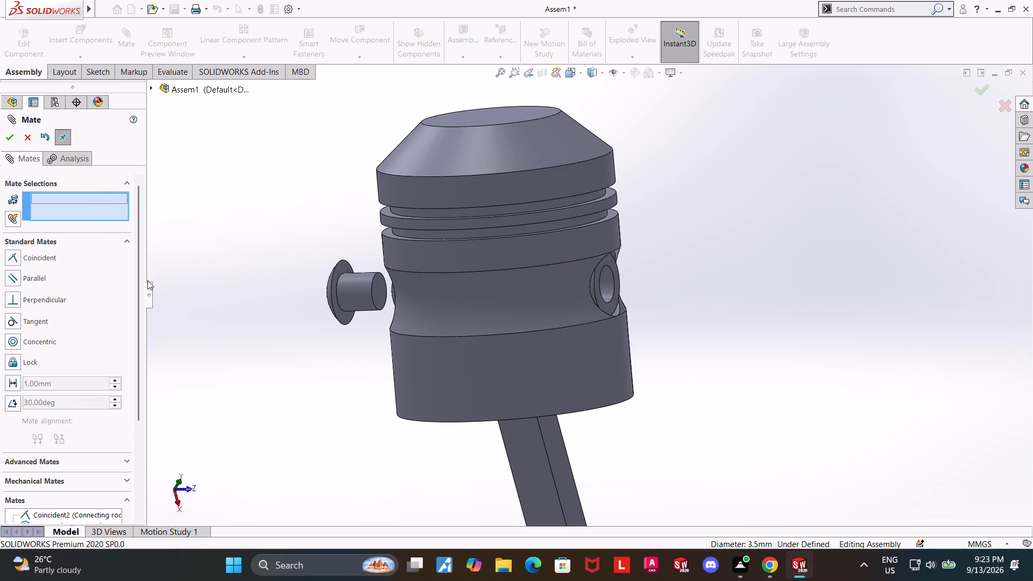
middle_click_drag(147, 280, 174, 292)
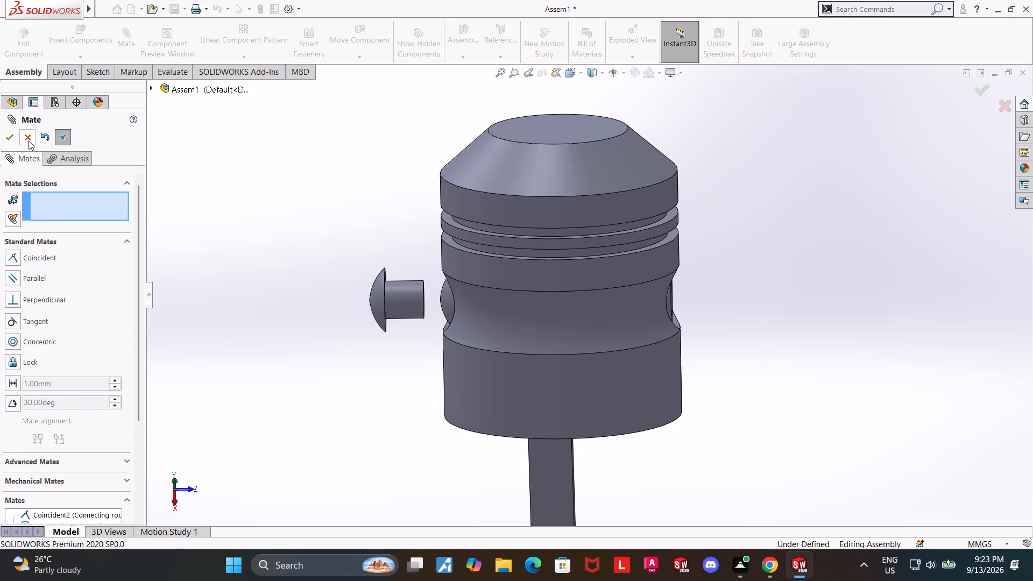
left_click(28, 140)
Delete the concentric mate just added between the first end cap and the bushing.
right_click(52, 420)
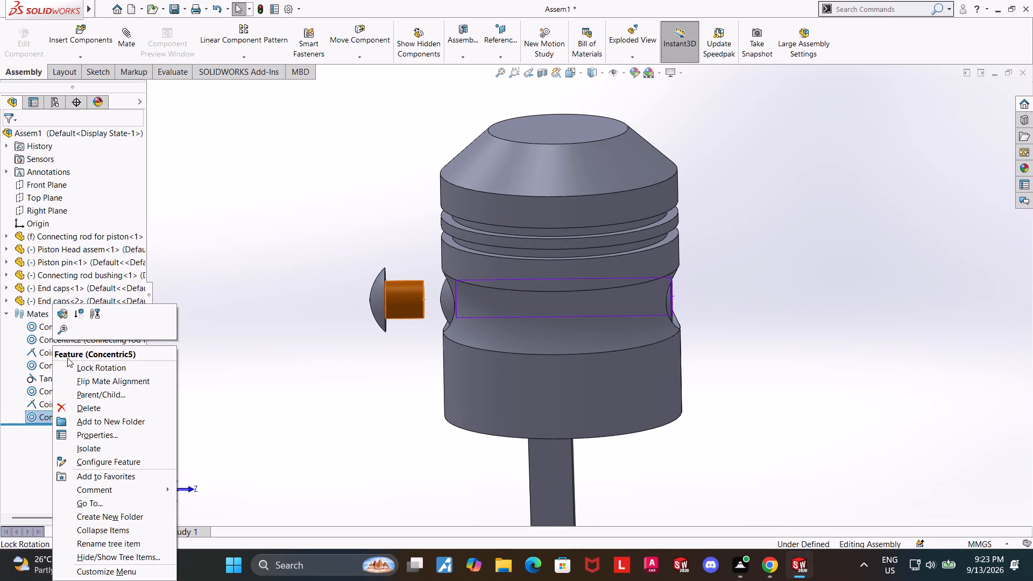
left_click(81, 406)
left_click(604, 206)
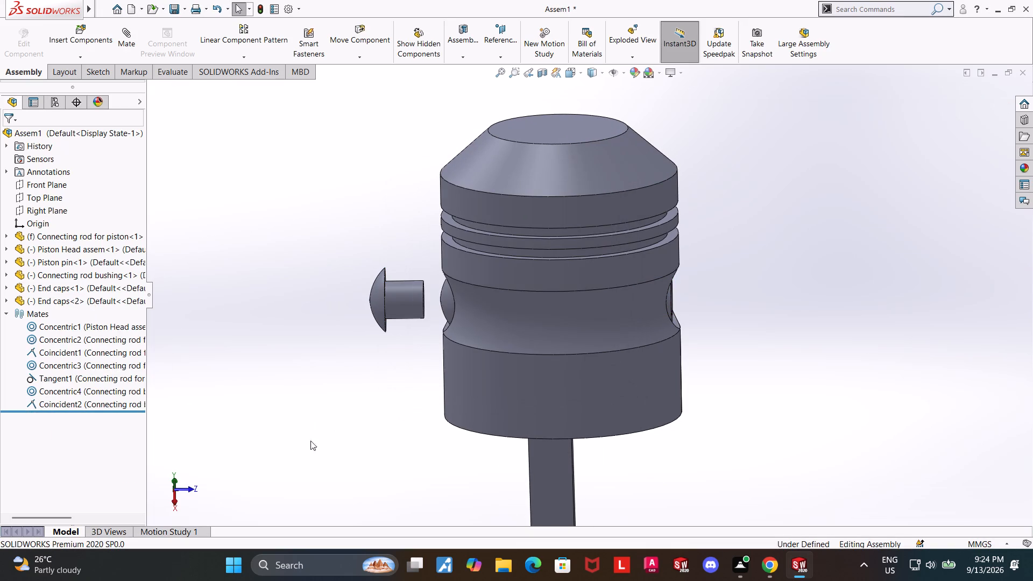
Rotate the loose end cap about 173 degrees with the triad so that its shank points away from the piston.
right_click(394, 310)
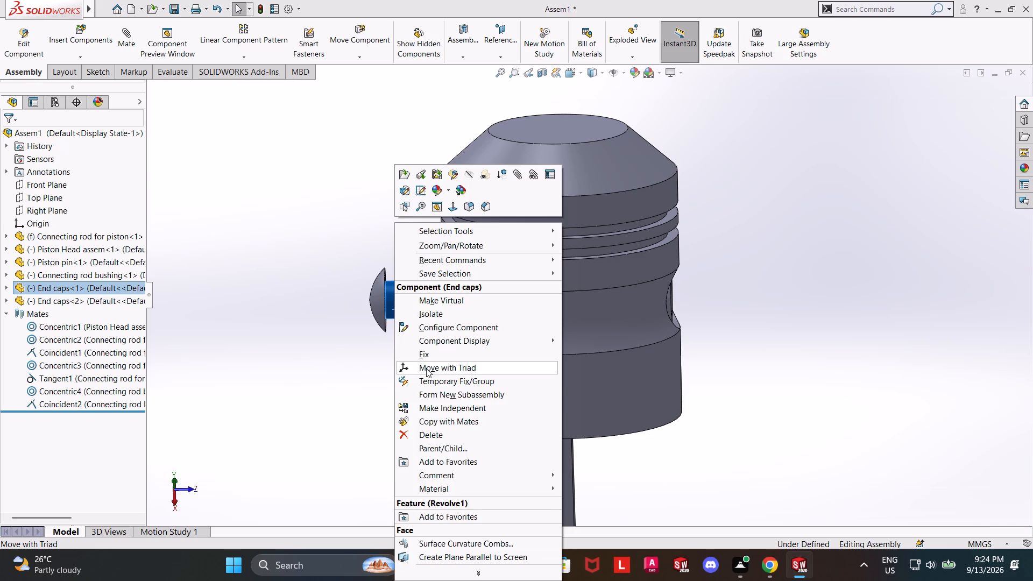
left_click(426, 368)
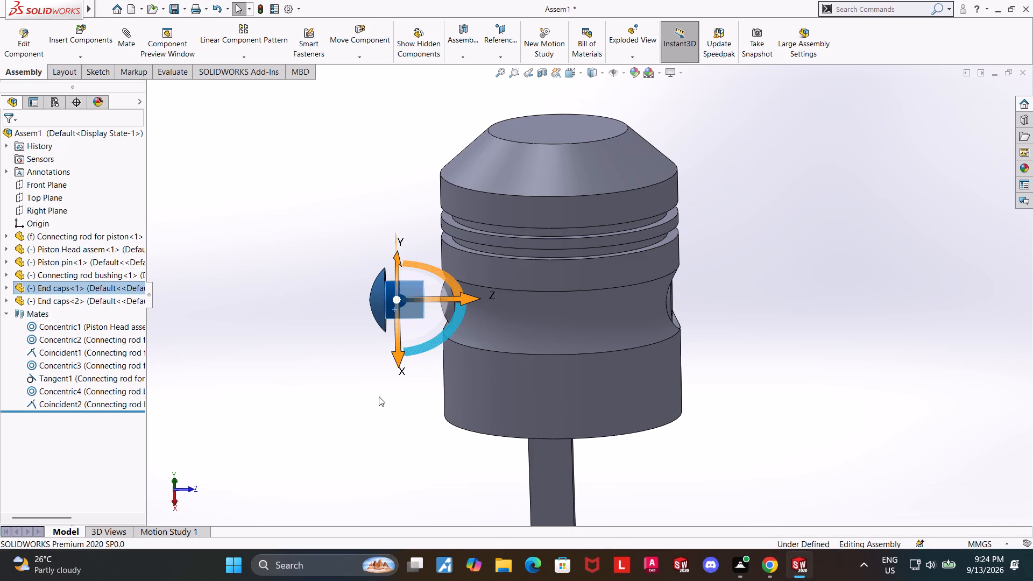
middle_click_drag(379, 395, 359, 383)
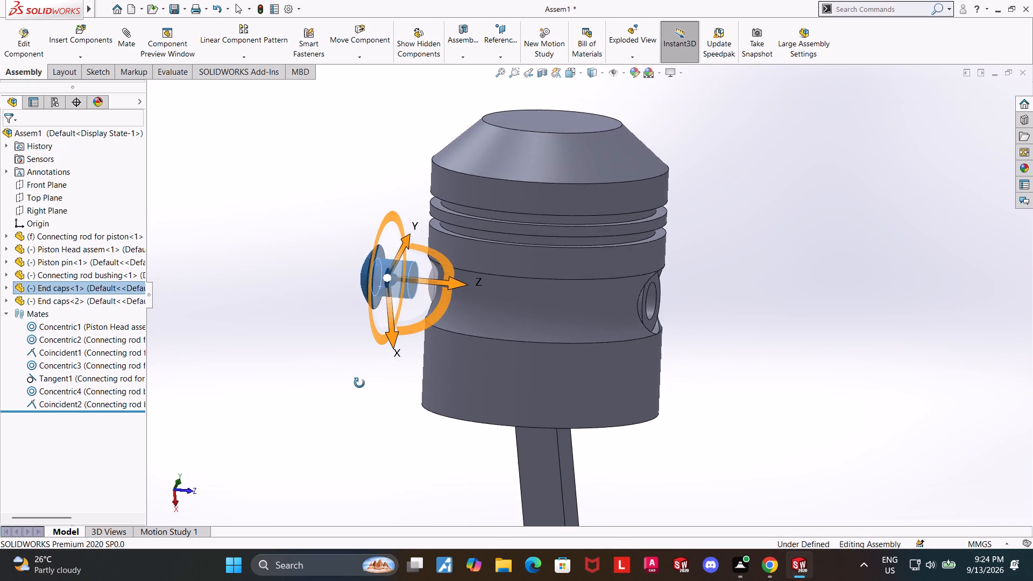
middle_click_drag(359, 383, 373, 341)
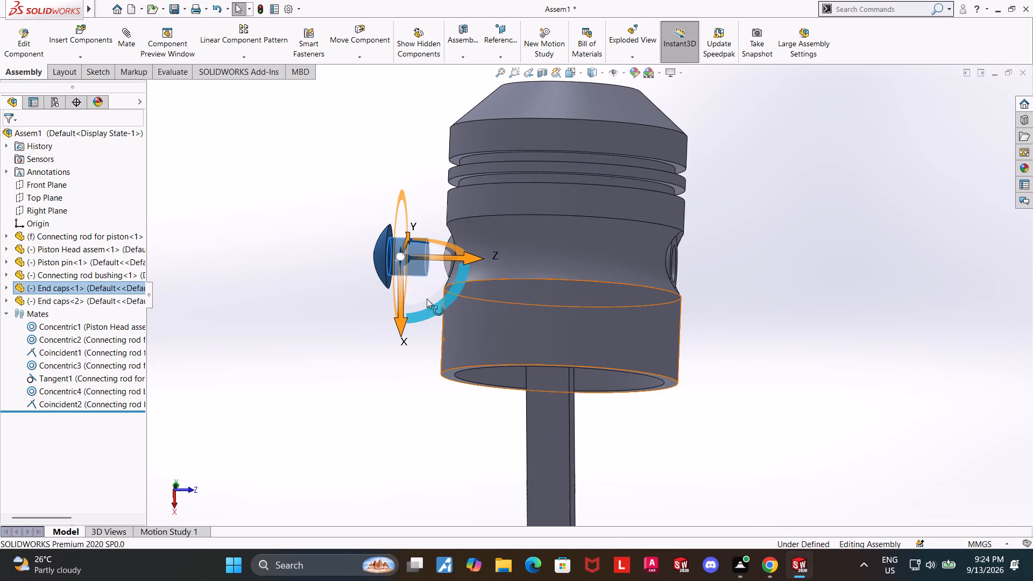
left_click_drag(424, 308, 345, 168)
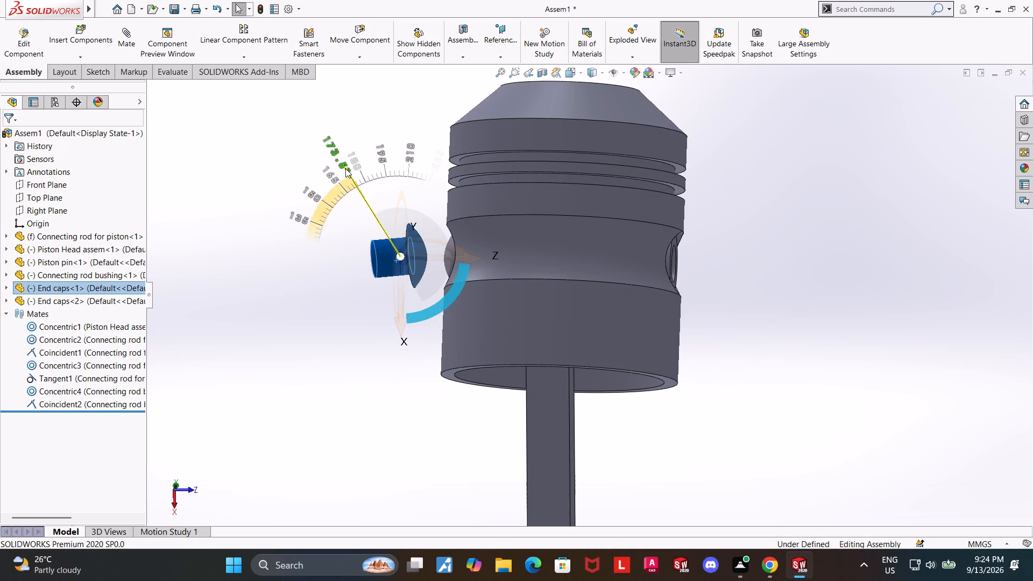
left_click(871, 381)
Add a concentric mate between the turned end cap's cylindrical shank and the connecting rod bushing's bore.
left_click(398, 257)
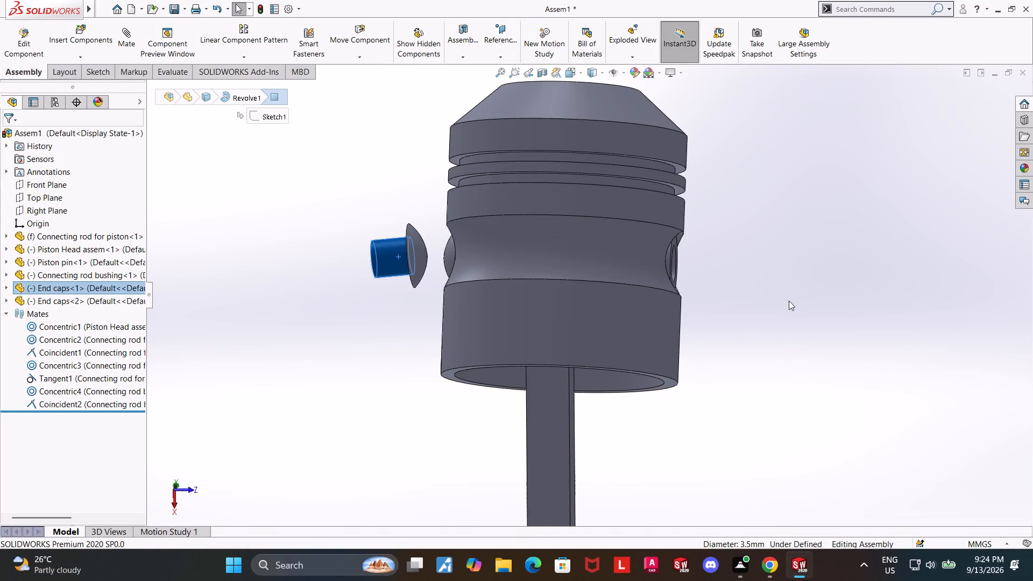
middle_click_drag(796, 296, 746, 320)
left_click(700, 257, "ctrl")
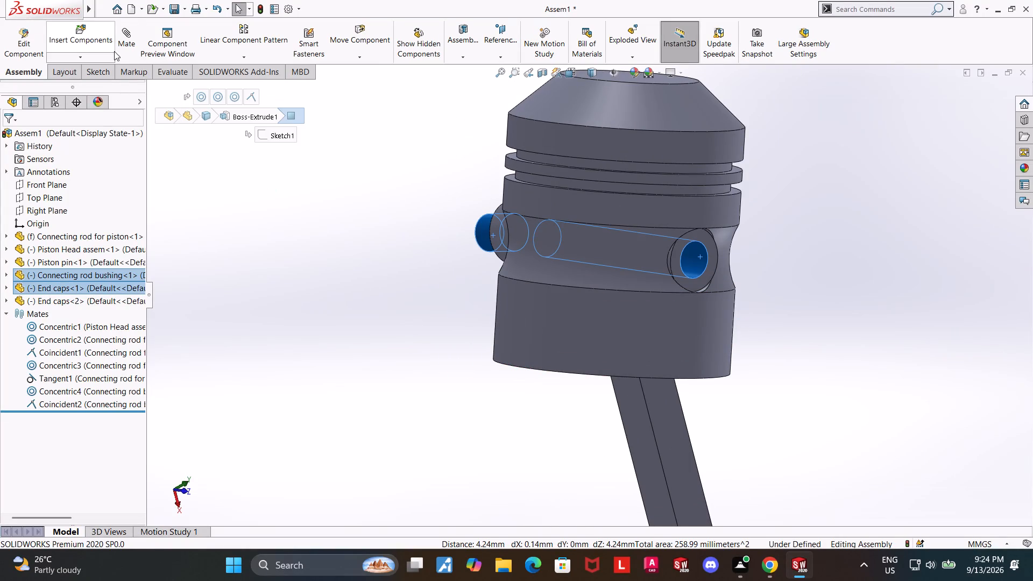
left_click(125, 38)
middle_click_drag(307, 284, 413, 300)
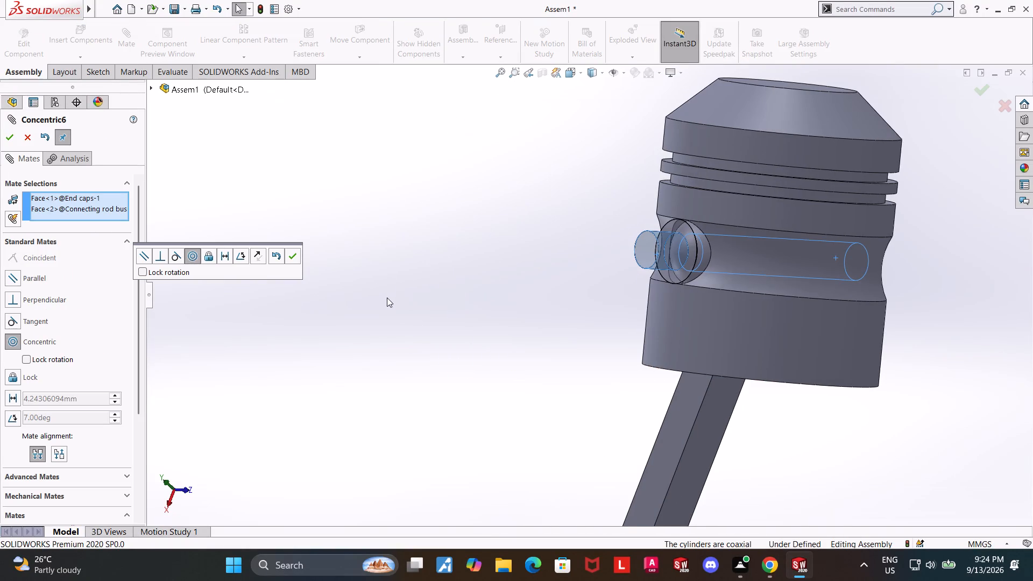
left_click(7, 142)
Slide the end cap along the bushing's axis to the opposite side of the piston, with its shank facing the open bore.
middle_click_drag(540, 311, 505, 333)
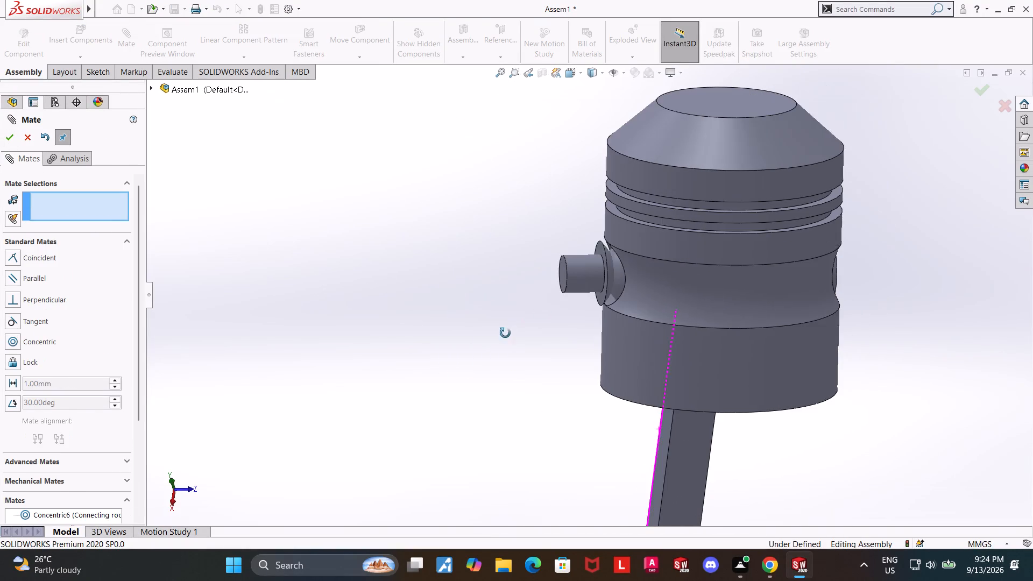
middle_click_drag(505, 333, 505, 333)
left_click_drag(575, 274, 898, 259)
middle_click_drag(923, 321, 894, 330)
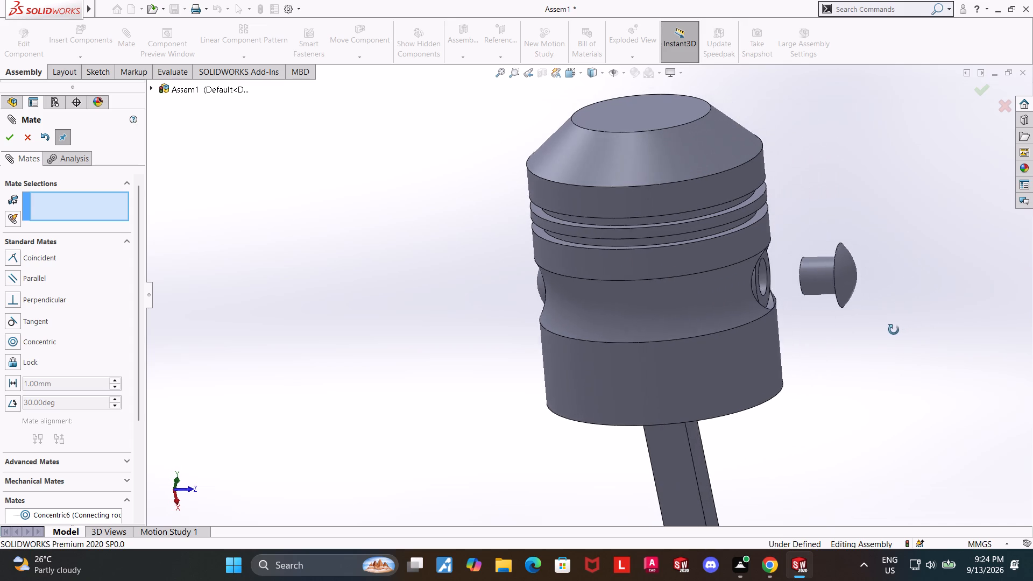
Add a coincident mate between the first end cap's flat underside and the adjacent end face of the connecting rod bushing.
middle_click_drag(894, 330, 891, 330)
middle_click(895, 330)
scroll(893, 315, "up", 1)
scroll(867, 264, "down", 4)
middle_click_drag(690, 299, 739, 311)
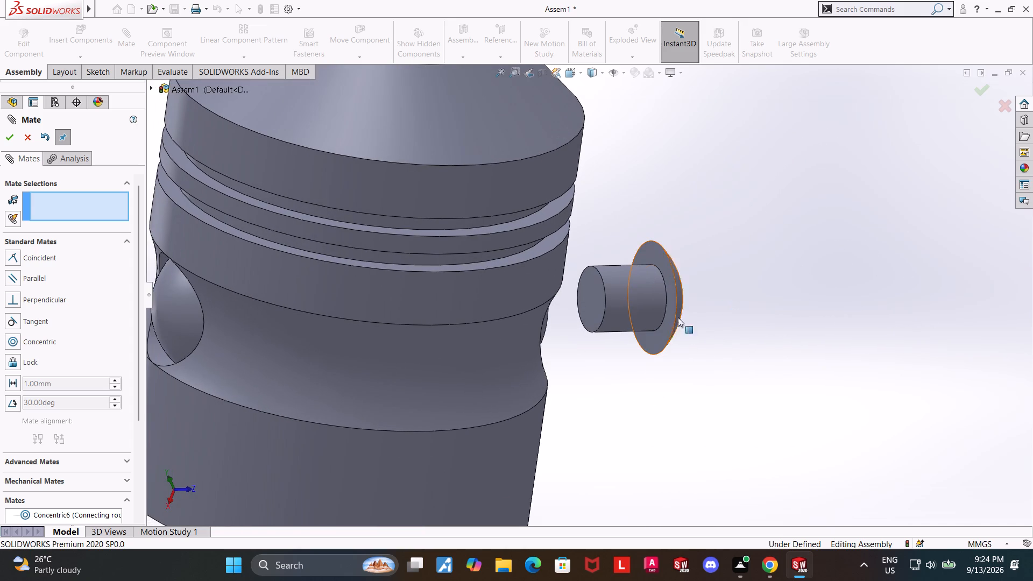
left_click(666, 330)
middle_click_drag(827, 320, 768, 321)
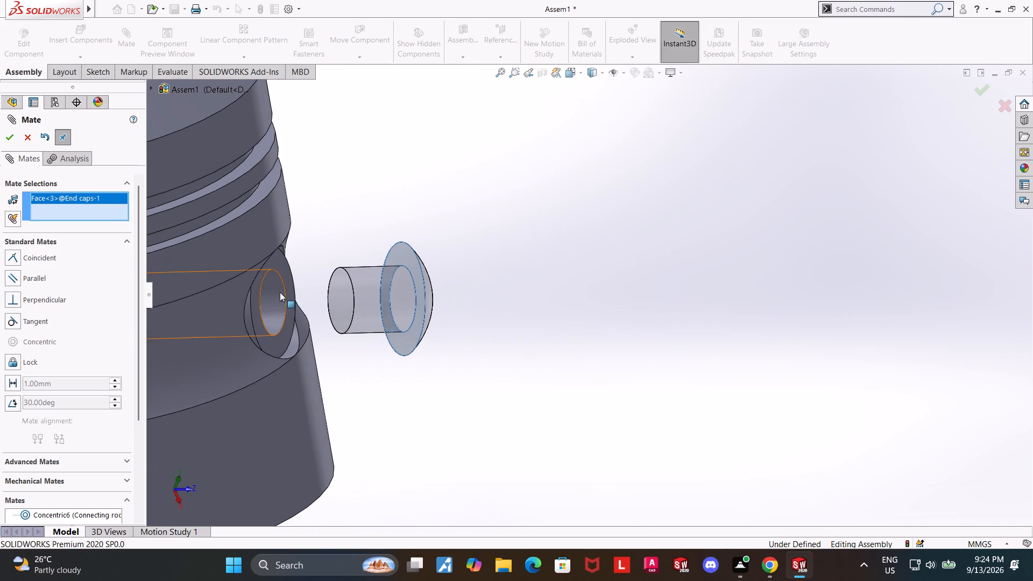
left_click(282, 342, "ctrl")
left_click(8, 136)
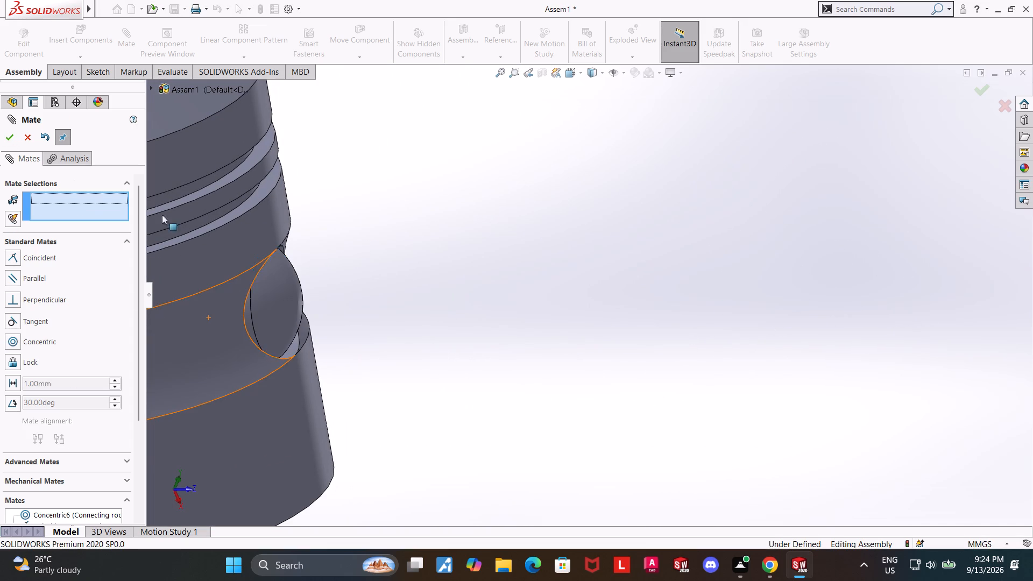
Slide the newly mated end cap along the bushing's axis and back to check how the pinned parts move.
left_click(476, 278)
middle_click_drag(476, 278, 521, 249)
scroll(521, 249, "up", 4)
scroll(387, 287, "down", 2)
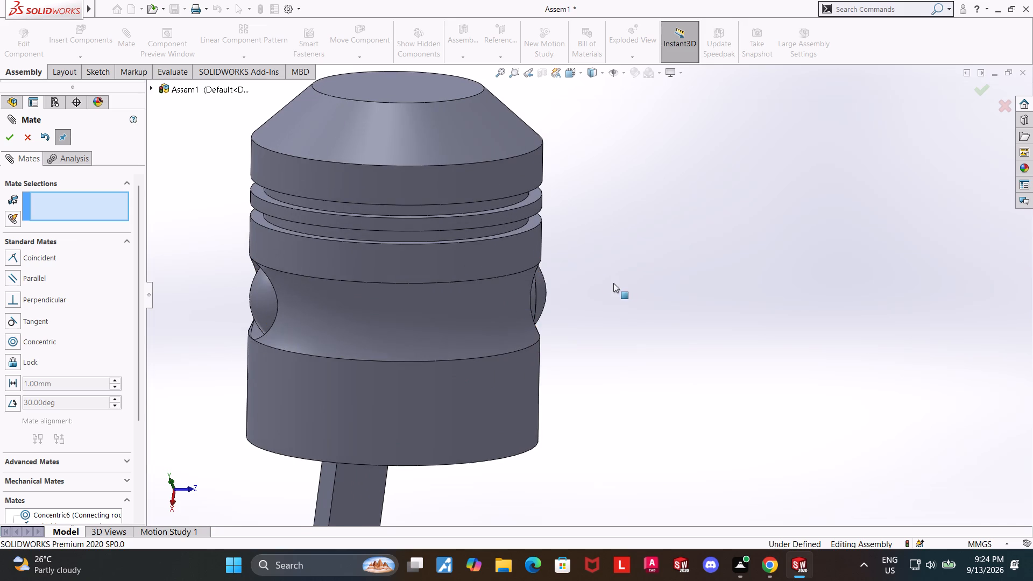
middle_click_drag(612, 283, 592, 289)
left_click(562, 288)
left_click_drag(550, 291, 525, 294)
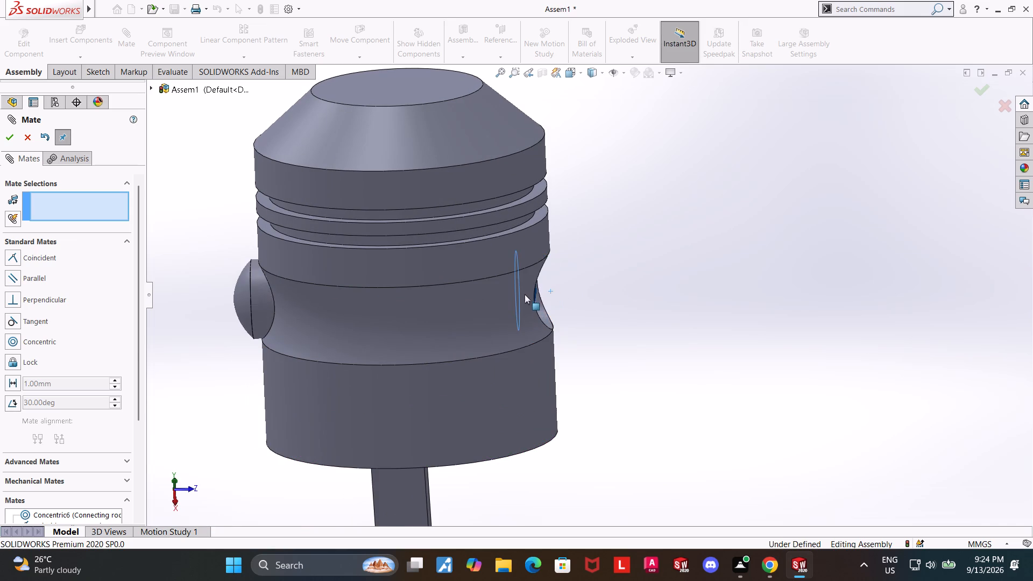
left_click_drag(525, 294, 547, 296)
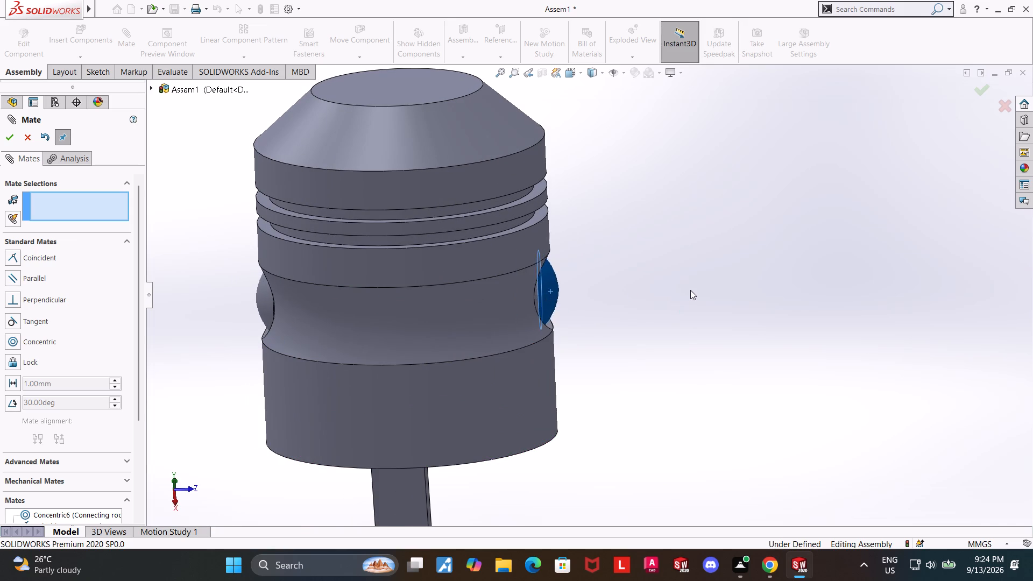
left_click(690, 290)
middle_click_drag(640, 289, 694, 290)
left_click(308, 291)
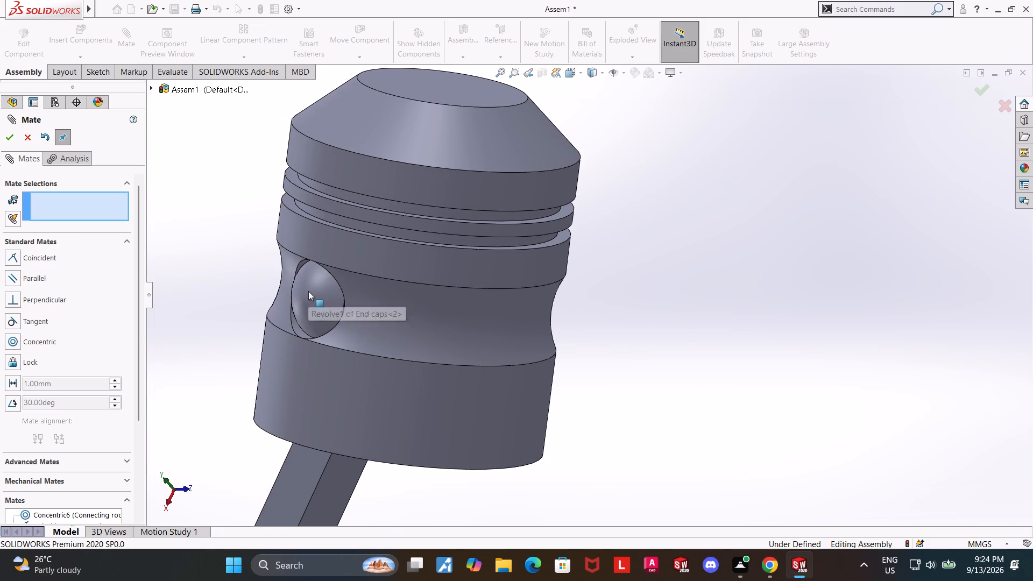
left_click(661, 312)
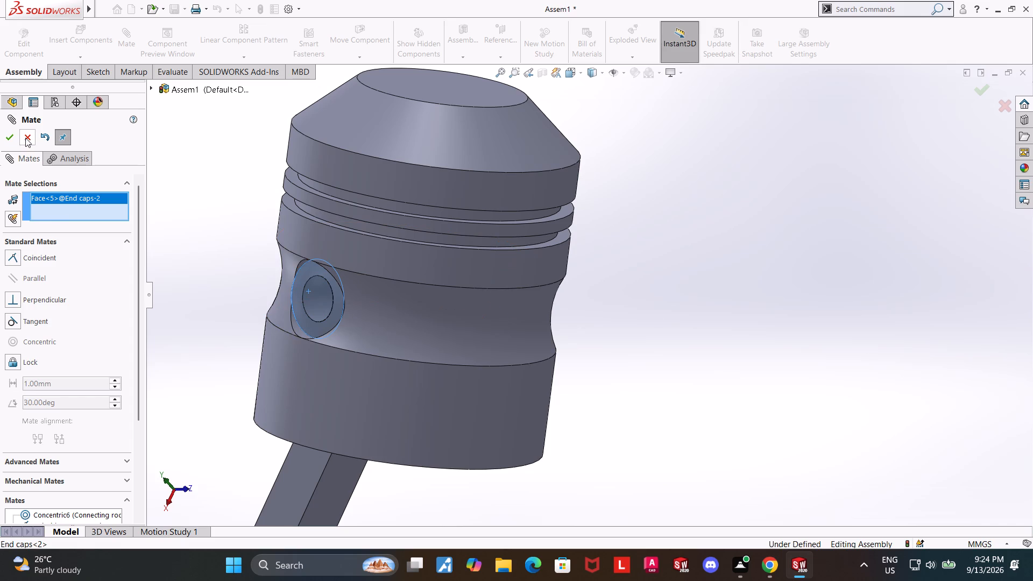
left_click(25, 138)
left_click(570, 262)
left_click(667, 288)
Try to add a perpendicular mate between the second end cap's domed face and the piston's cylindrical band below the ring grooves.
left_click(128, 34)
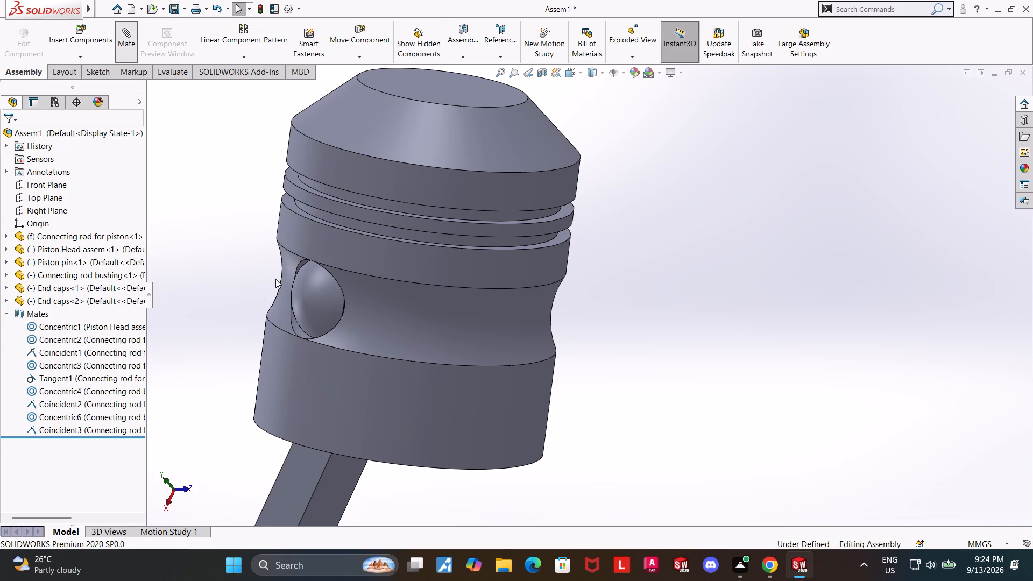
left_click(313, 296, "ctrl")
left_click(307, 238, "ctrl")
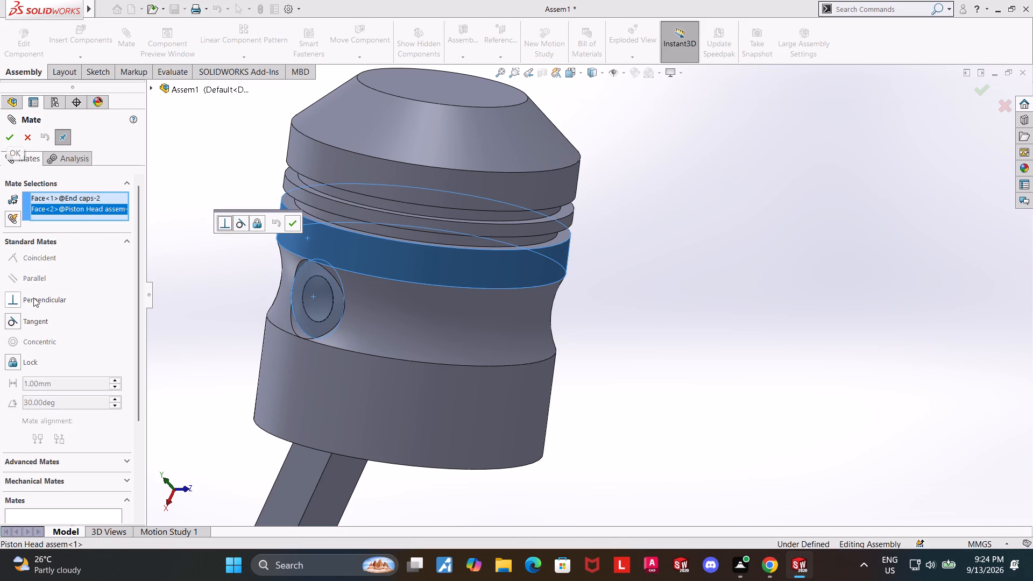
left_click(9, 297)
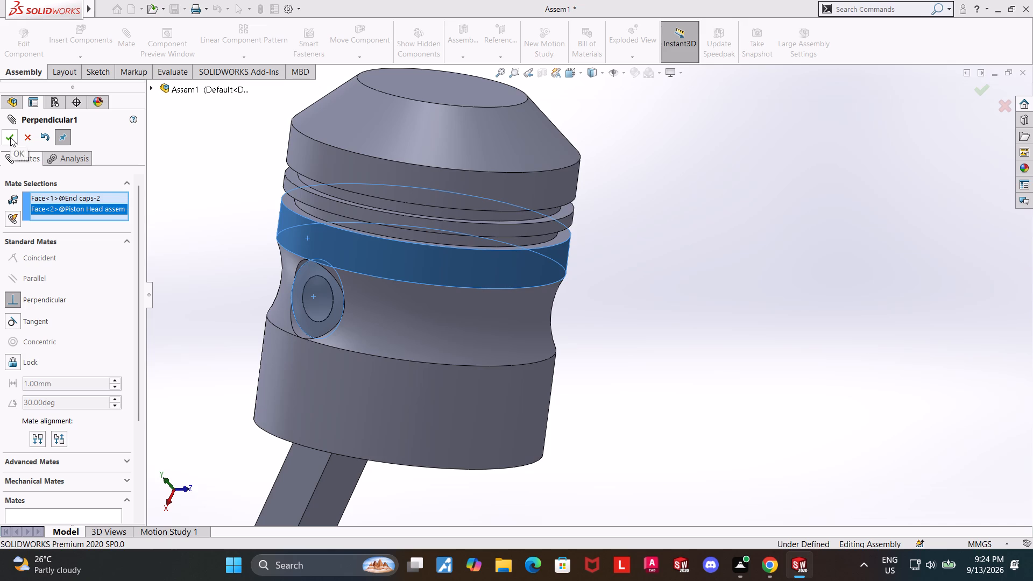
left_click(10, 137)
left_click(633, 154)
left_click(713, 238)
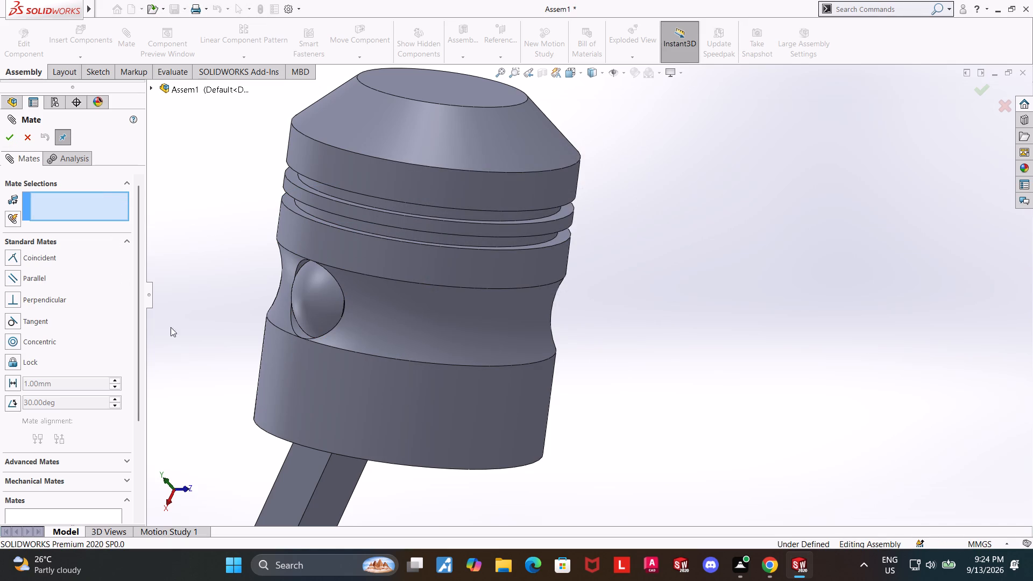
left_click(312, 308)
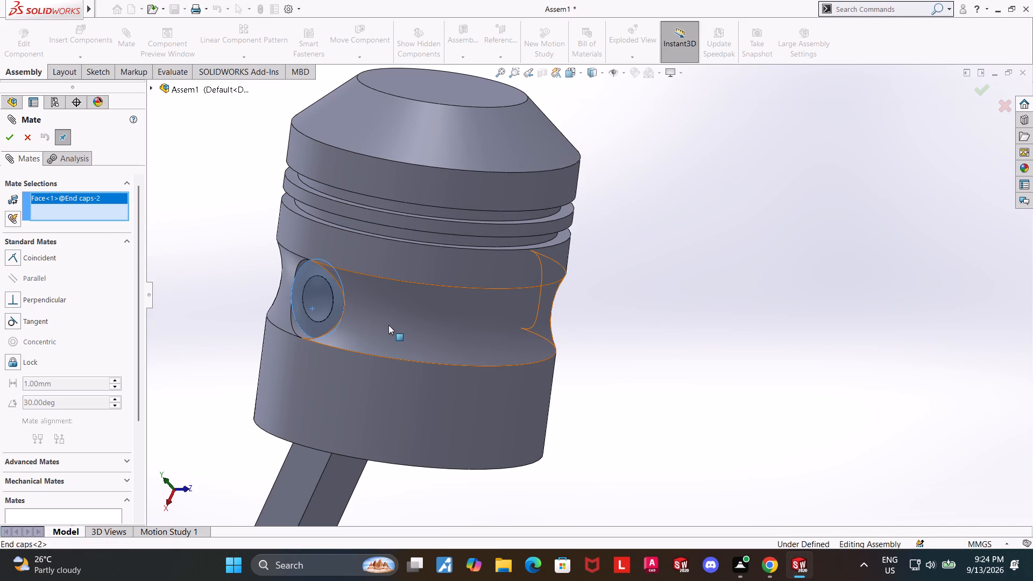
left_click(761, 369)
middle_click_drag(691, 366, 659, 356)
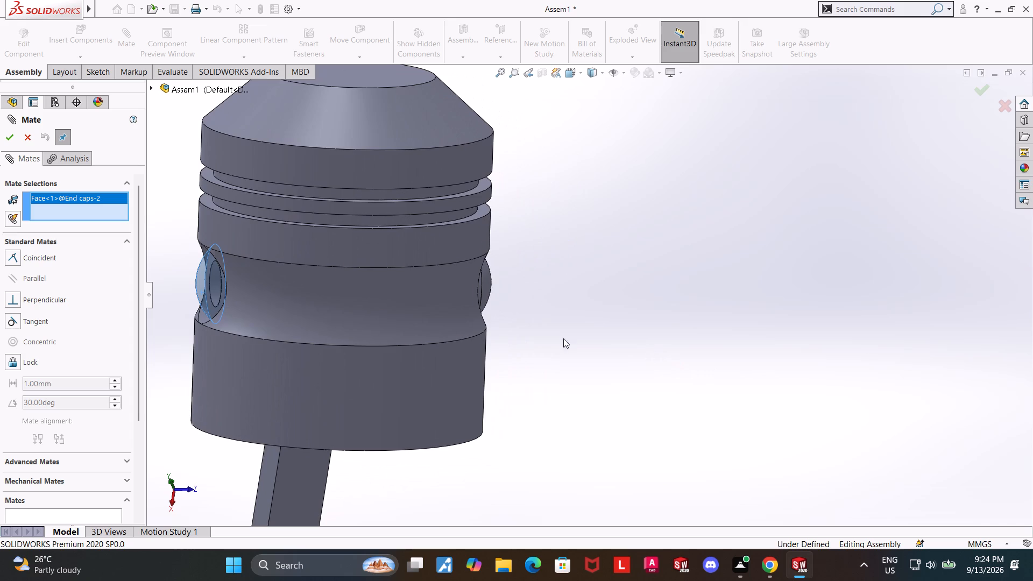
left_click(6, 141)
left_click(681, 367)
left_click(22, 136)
Slide the first end cap with the bushing out of the piston and back in to check the mated parts' movement.
middle_click_drag(513, 320, 465, 304)
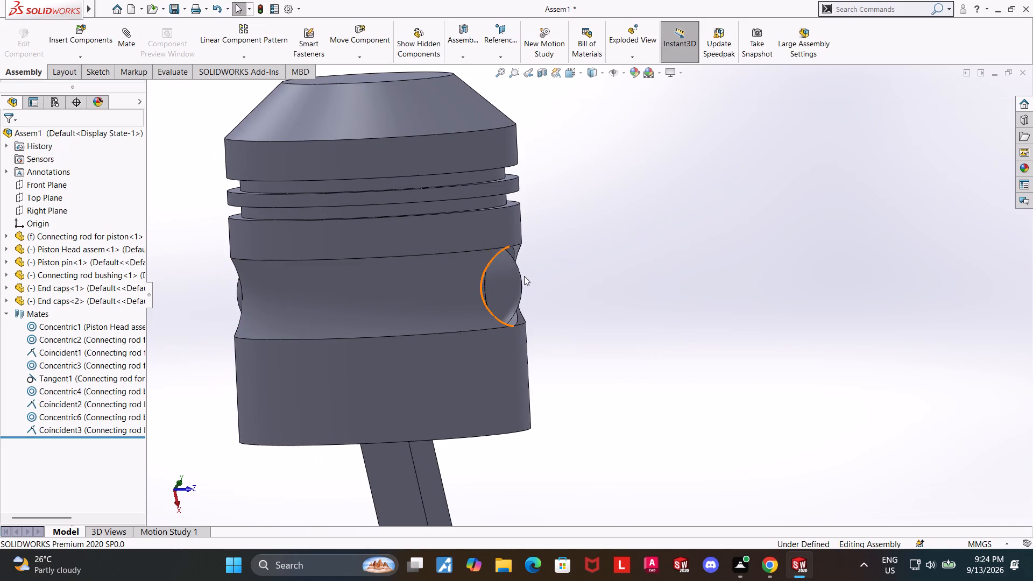
left_click_drag(500, 283, 793, 287)
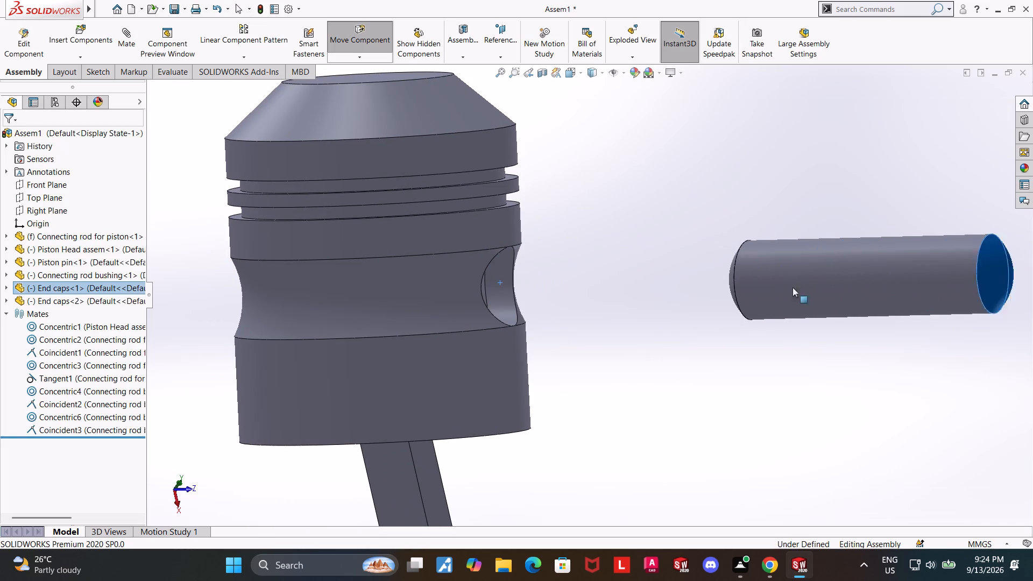
left_click_drag(793, 287, 500, 276)
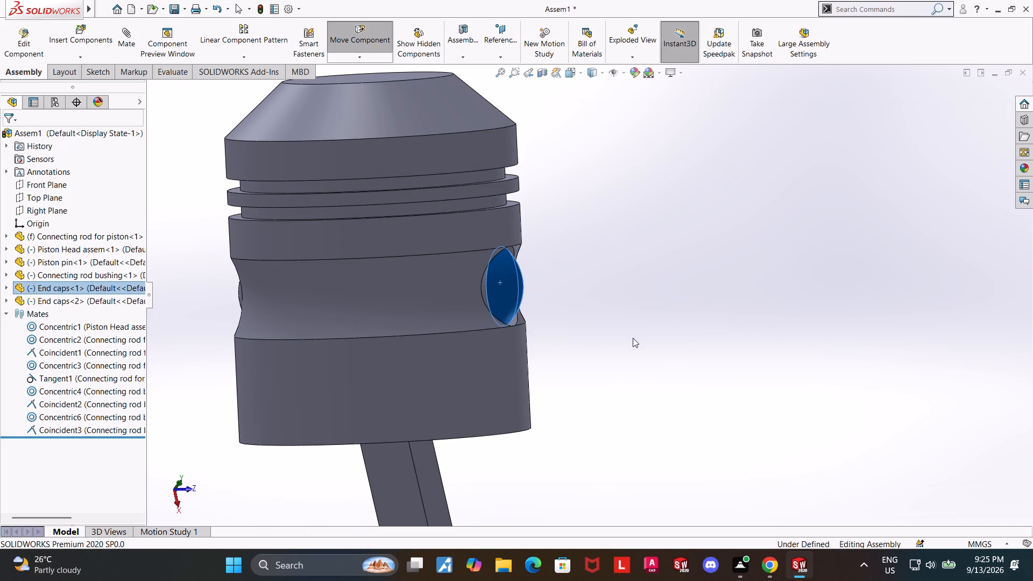
scroll(578, 395, "up", 5)
scroll(615, 450, "up", 4)
scroll(581, 353, "down", 4)
middle_click_drag(606, 388, 597, 388)
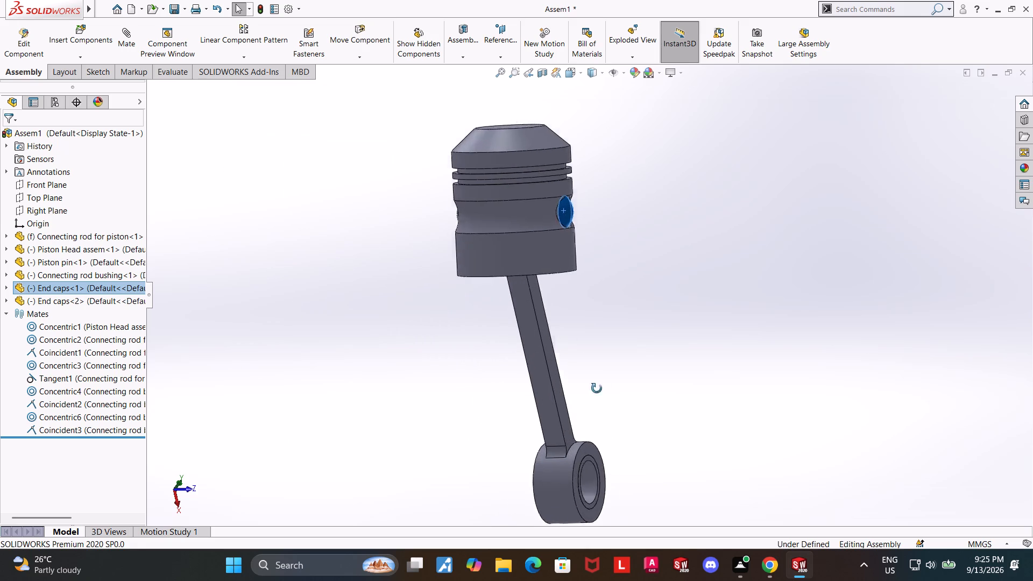
middle_click_drag(597, 388, 577, 386)
Apply a yellow colour to the piston pin at part document level.
left_click(332, 329)
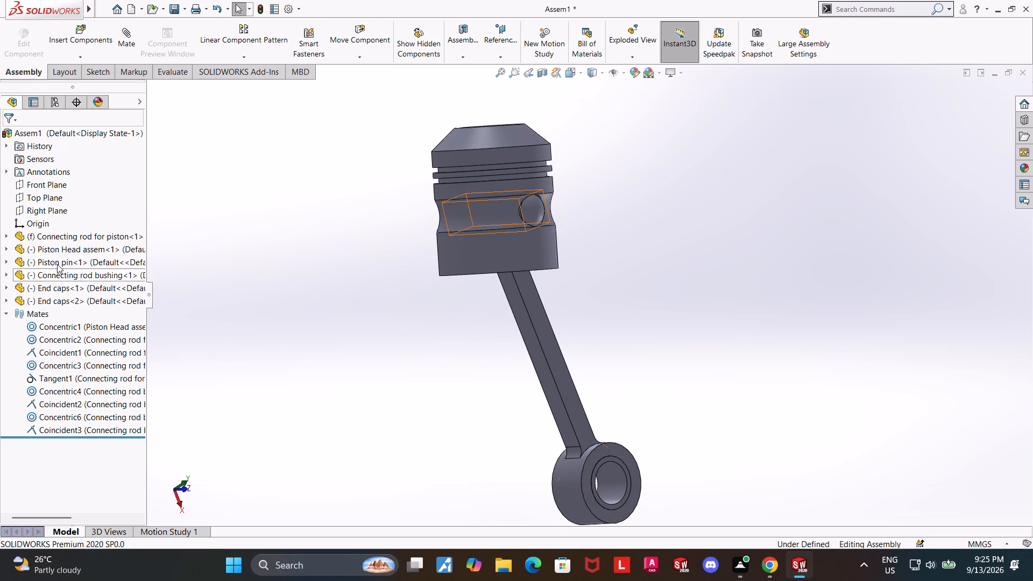
left_click(57, 261)
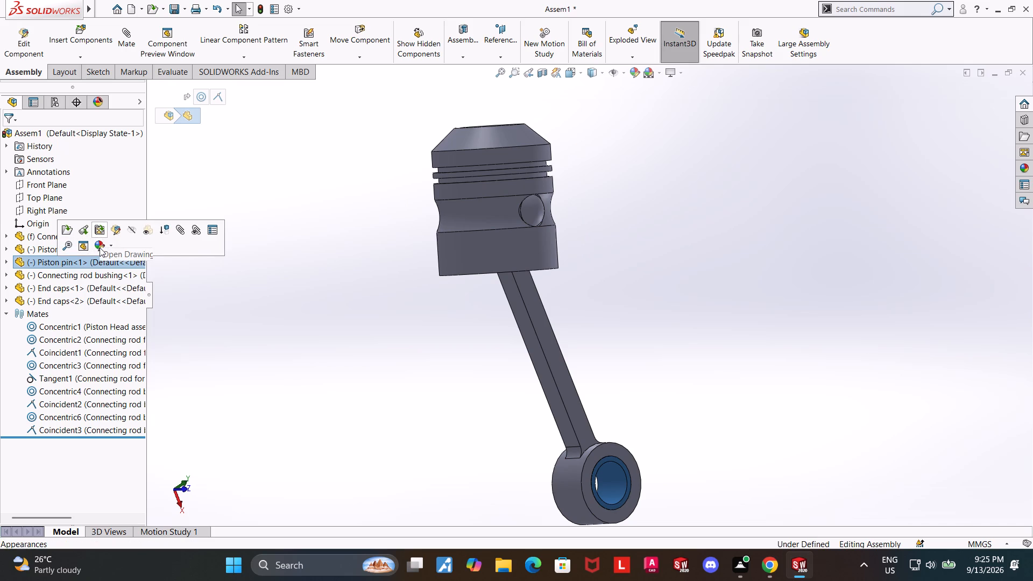
left_click(100, 247)
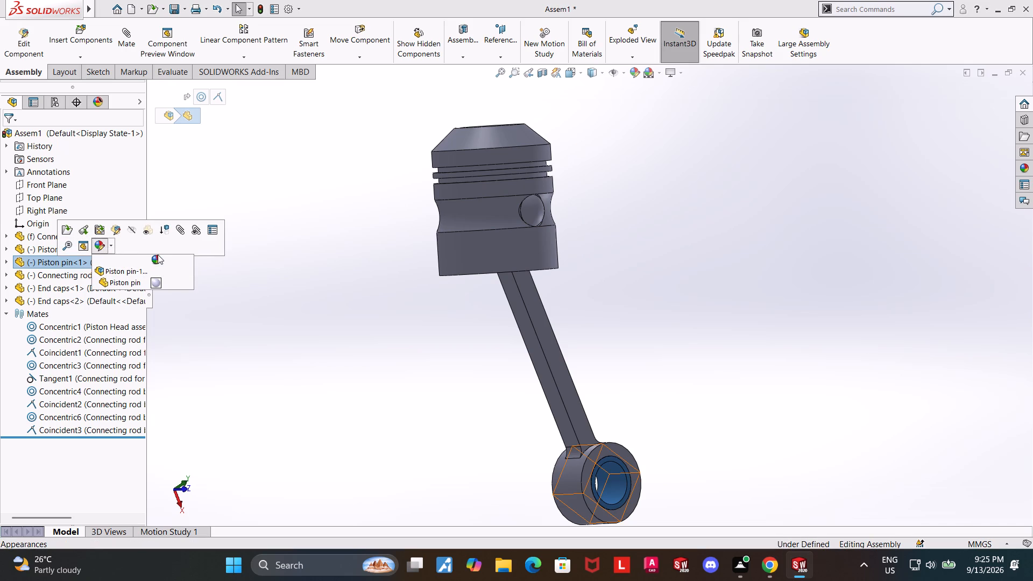
left_click(156, 259)
left_click(155, 285)
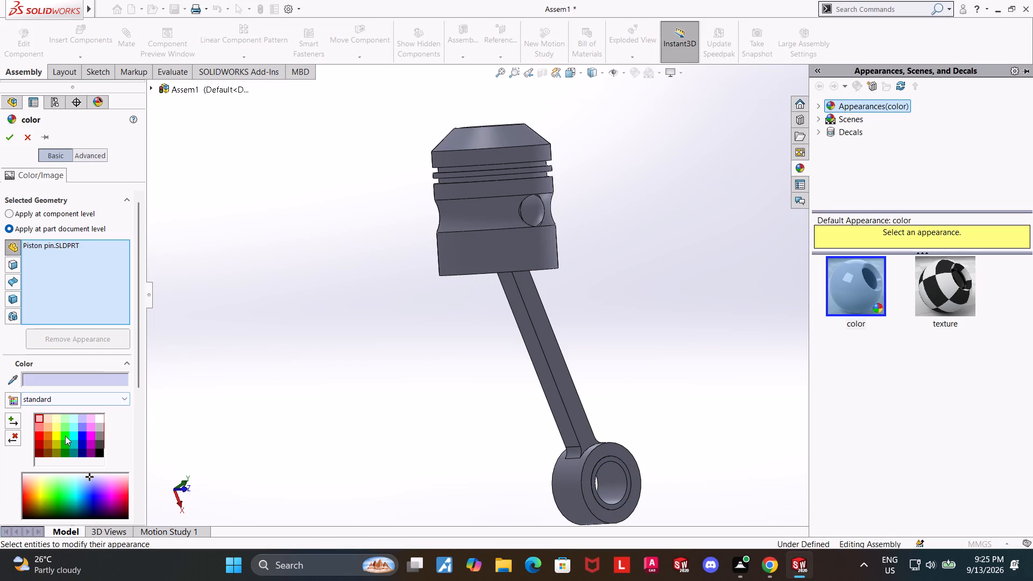
left_click(55, 436)
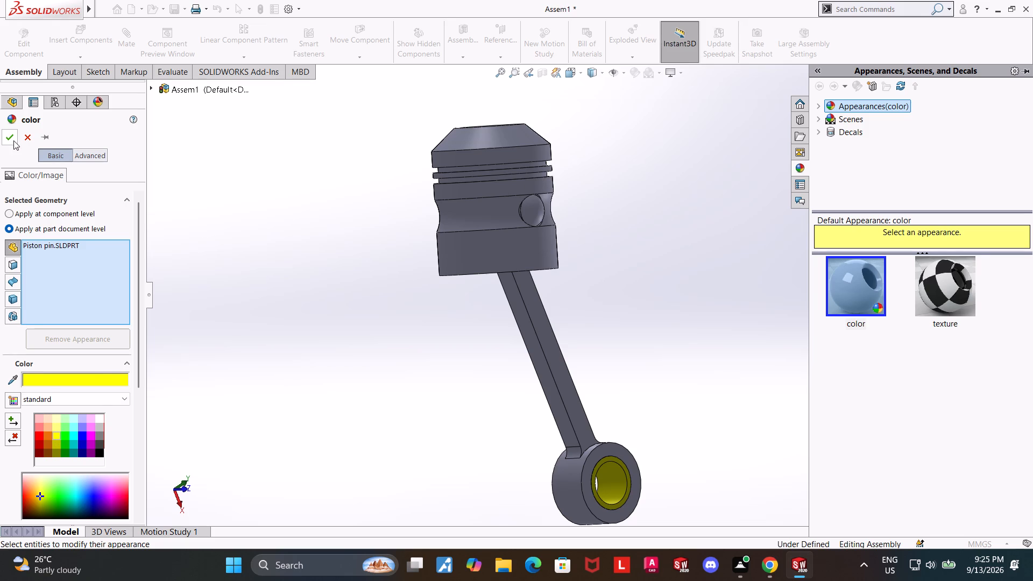
left_click(13, 140)
left_click(648, 361)
Swing the piston head about the bushing and back, and test whether the connecting rod moves.
scroll(642, 358, "up", 2)
scroll(591, 253, "down", 3)
middle_click_drag(613, 242, 660, 278)
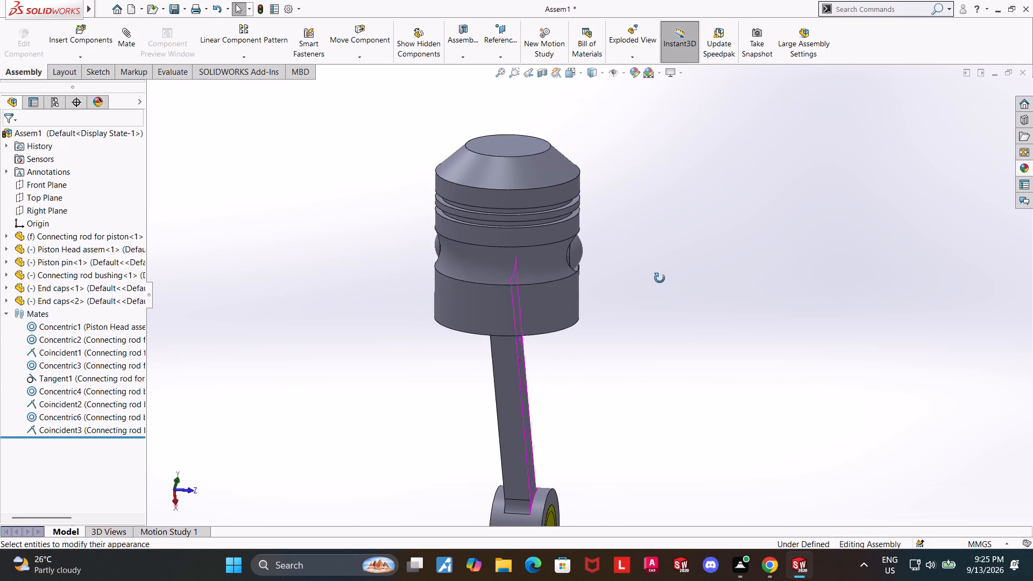
middle_click_drag(660, 278, 660, 279)
middle_click_drag(669, 290, 717, 228)
left_click_drag(572, 187, 569, 155)
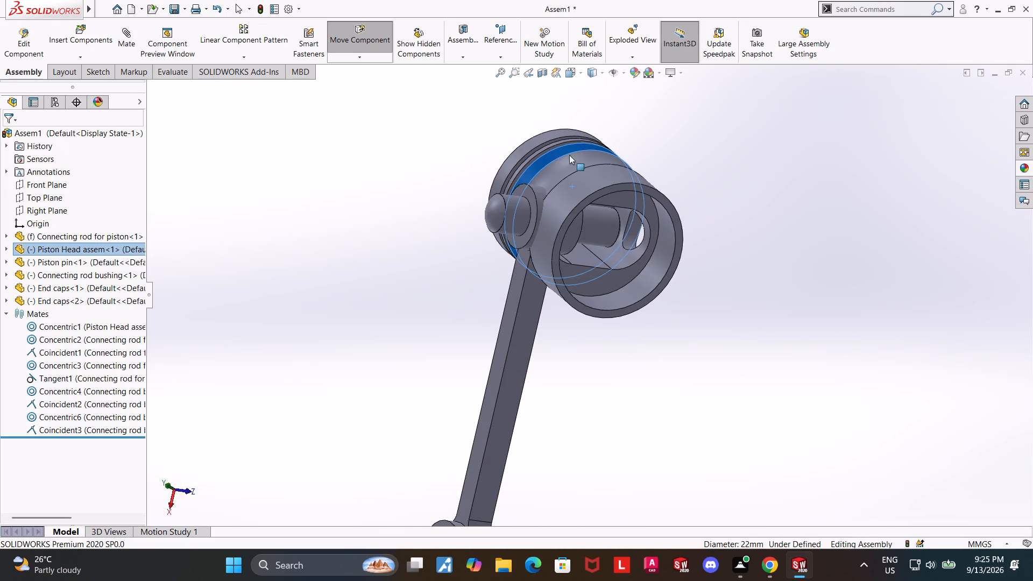
left_click_drag(569, 155, 578, 217)
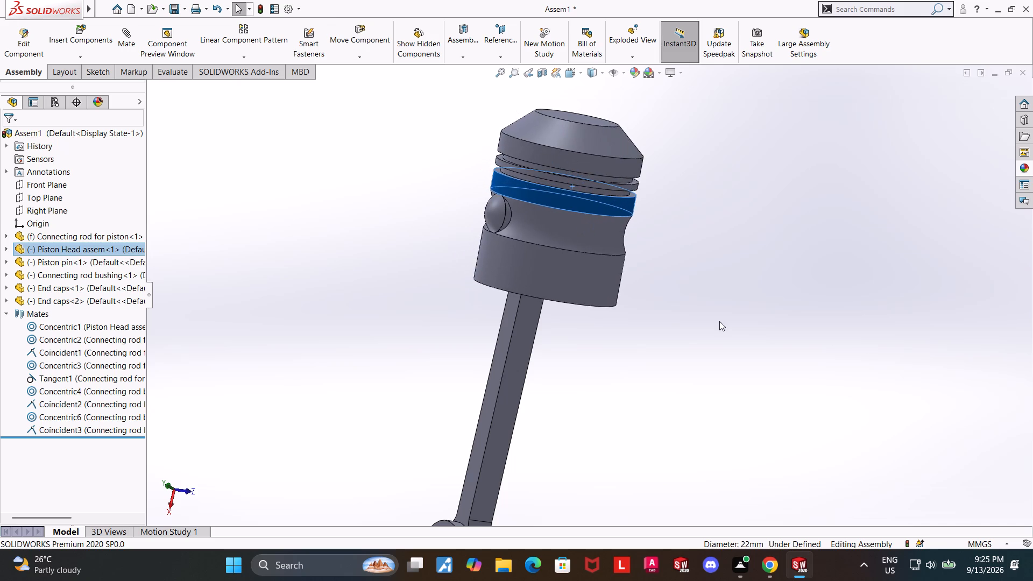
middle_click_drag(741, 355, 681, 207)
scroll(681, 232, "up", 3)
scroll(600, 287, "down", 4)
left_click_drag(488, 361, 512, 360)
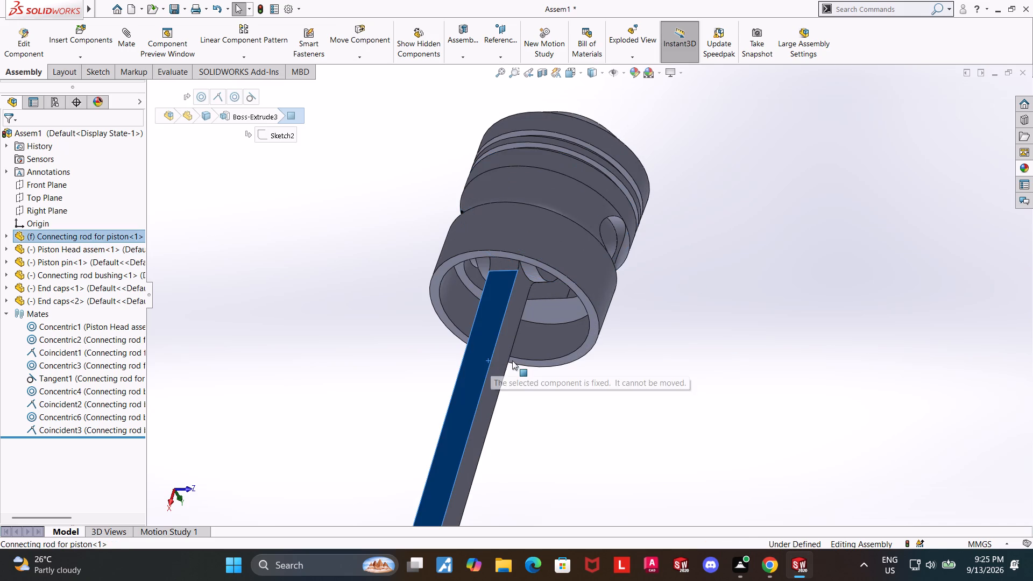
left_click_drag(512, 360, 510, 361)
Slide the piston head sideways off the bushing and examine the exposed bushing and end caps on the connecting rod.
middle_click_drag(633, 410, 650, 358)
scroll(648, 362, "up", 4)
left_click(608, 352)
middle_click_drag(590, 318, 599, 341)
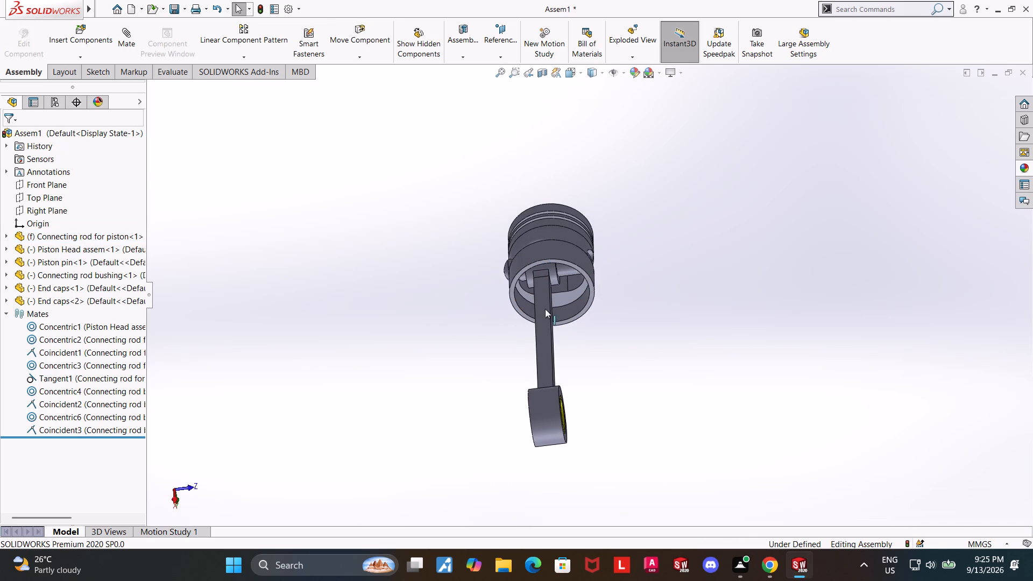
left_click_drag(576, 246, 429, 258)
middle_click_drag(716, 373, 716, 399)
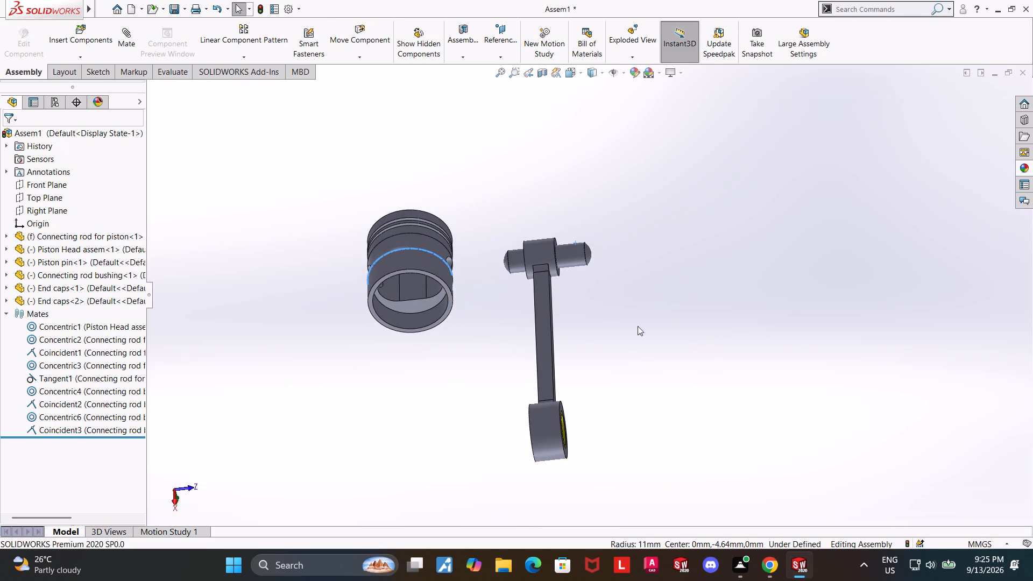
left_click(565, 254)
middle_click_drag(707, 290, 716, 392)
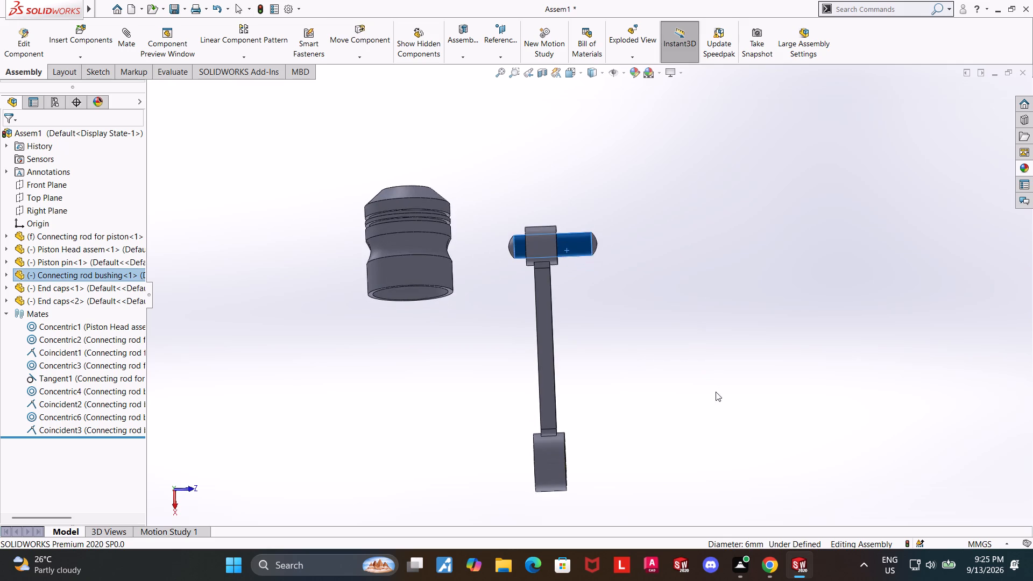
scroll(561, 217, "down", 3)
middle_click_drag(676, 237, 675, 309)
left_click_drag(597, 261, 583, 264)
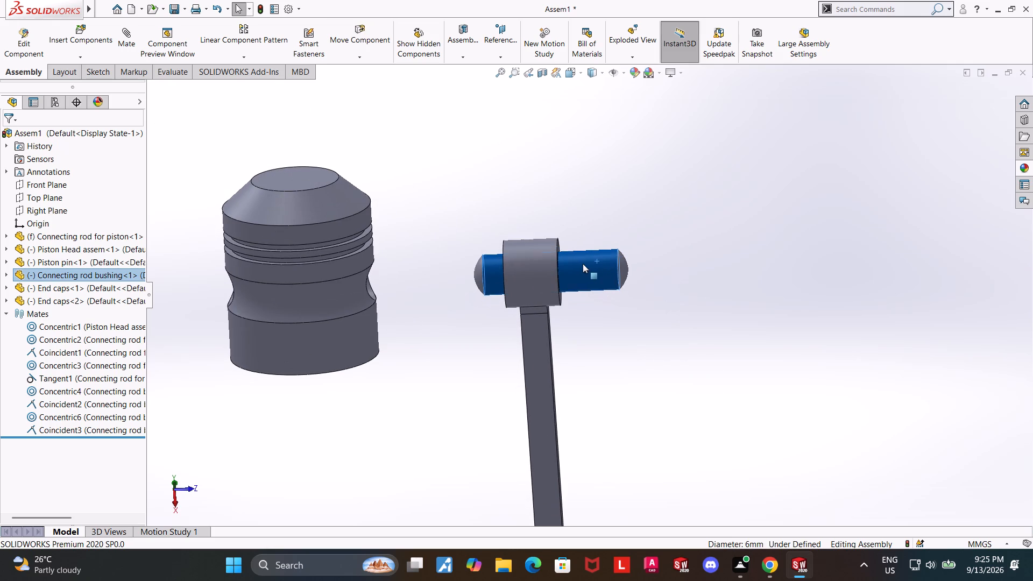
left_click_drag(583, 264, 583, 262)
left_click(717, 307)
middle_click_drag(662, 296, 624, 292)
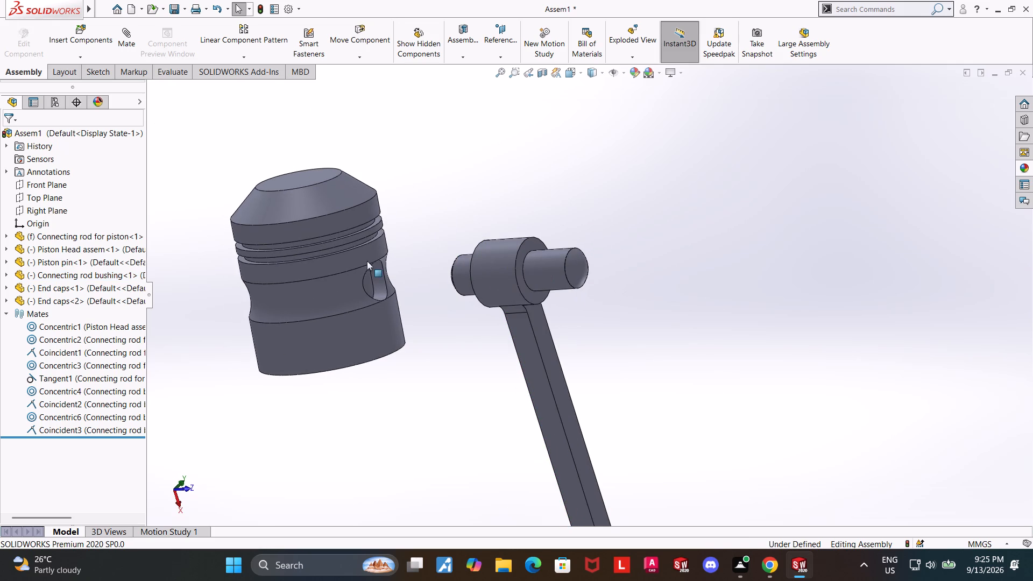
Slide the piston head back over the bushing so that the end caps sit in its pin holes.
left_click_drag(338, 256, 535, 238)
middle_click_drag(638, 280, 691, 282)
left_click_drag(539, 216, 556, 218)
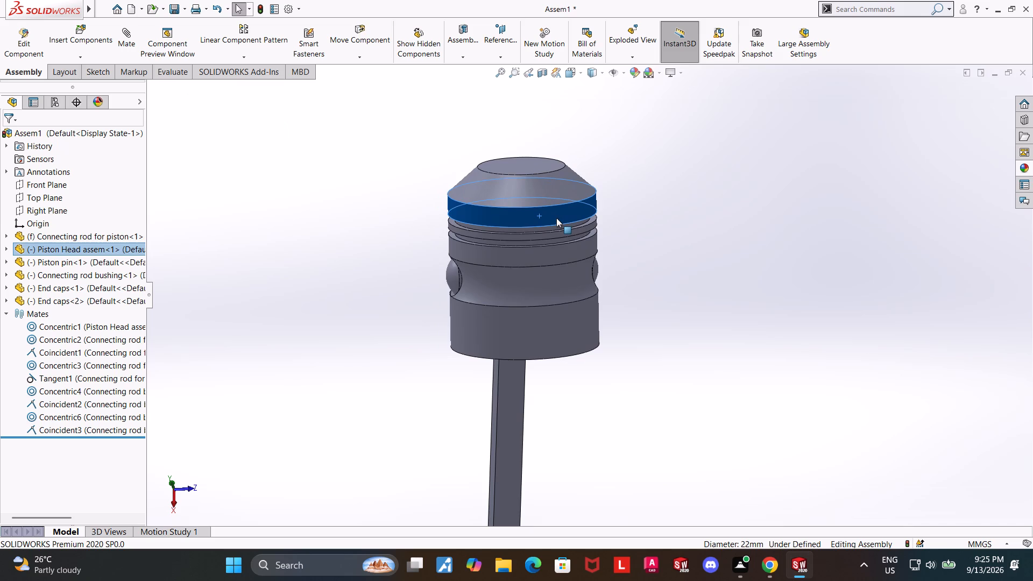
left_click_drag(556, 218, 554, 218)
Examine the inside of the piston head from below, around the joint between the connecting rod and bushing.
middle_click_drag(703, 321, 681, 216)
scroll(683, 208, "up", 1)
middle_click_drag(656, 348, 649, 334)
scroll(656, 348, "up", 4)
scroll(577, 326, "down", 10)
middle_click_drag(517, 334, 520, 211)
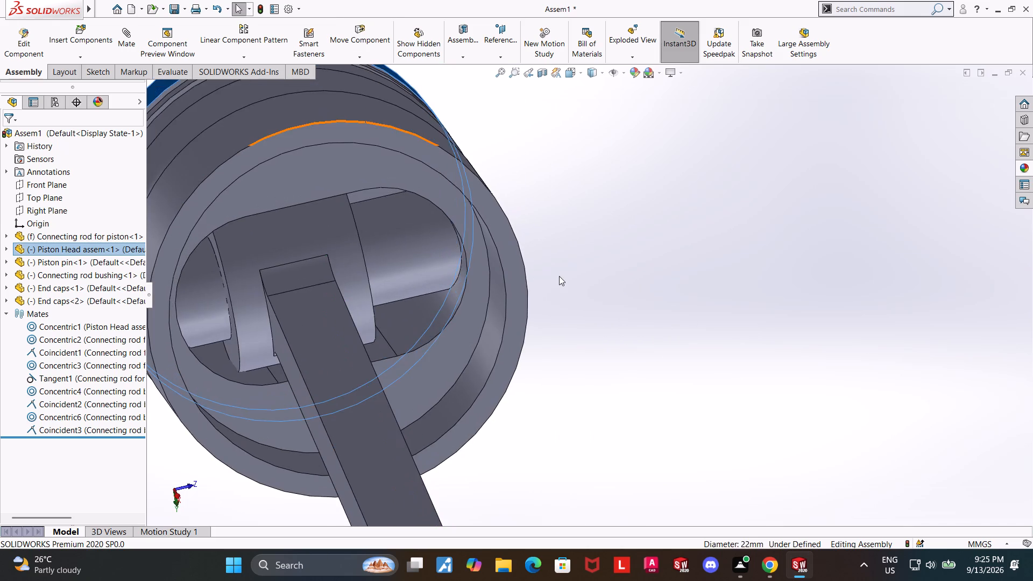
middle_click_drag(559, 276, 531, 261)
middle_click_drag(629, 325, 680, 334)
middle_click_drag(858, 297, 811, 387)
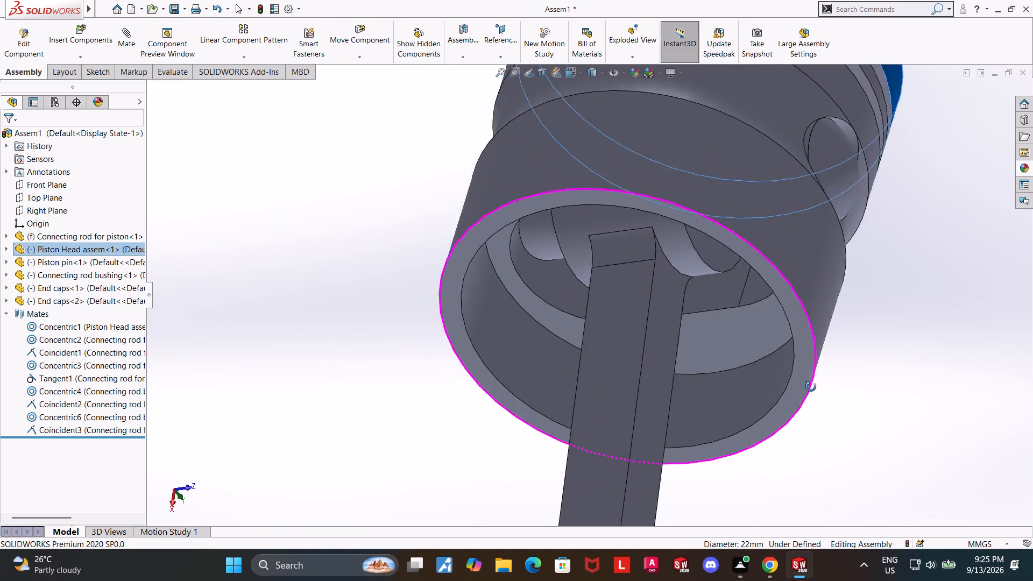
middle_click_drag(811, 387, 834, 363)
scroll(837, 357, "up", 1)
left_click_drag(580, 303, 611, 299)
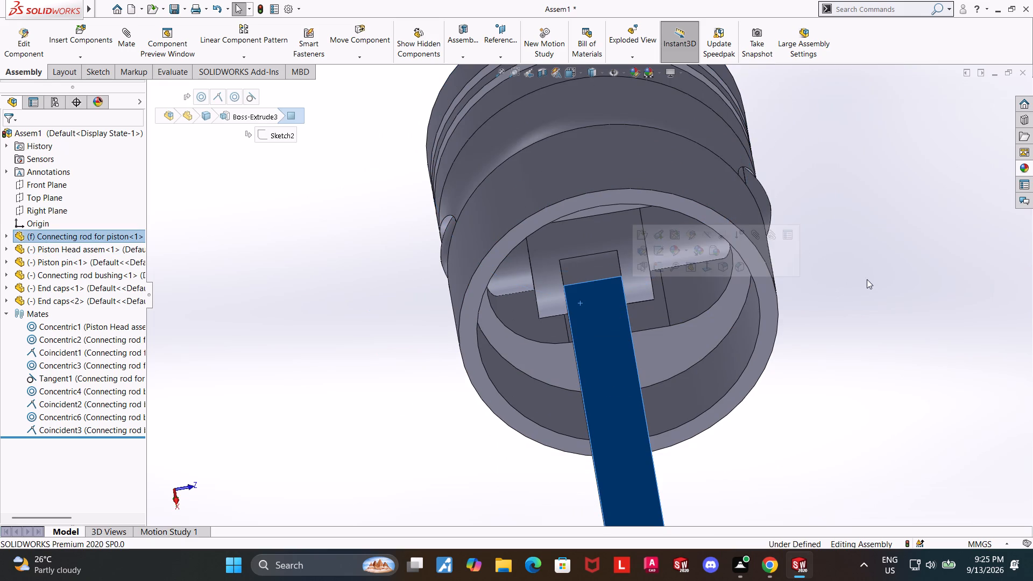
middle_click_drag(892, 270, 881, 318)
scroll(881, 318, "up", 1)
scroll(696, 255, "down", 5)
scroll(893, 285, "up", 3)
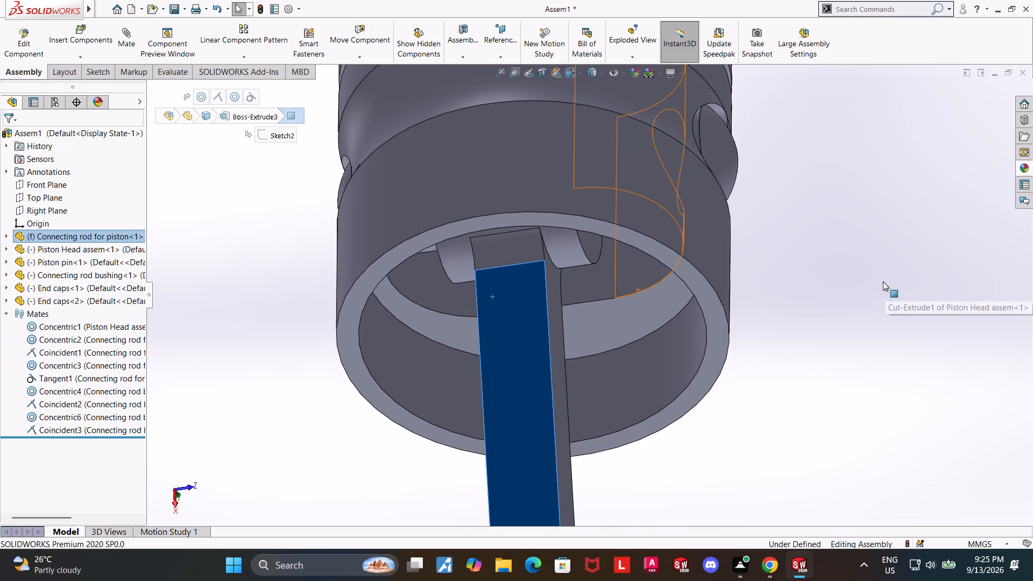
middle_click_drag(778, 284, 815, 213)
left_click(818, 243)
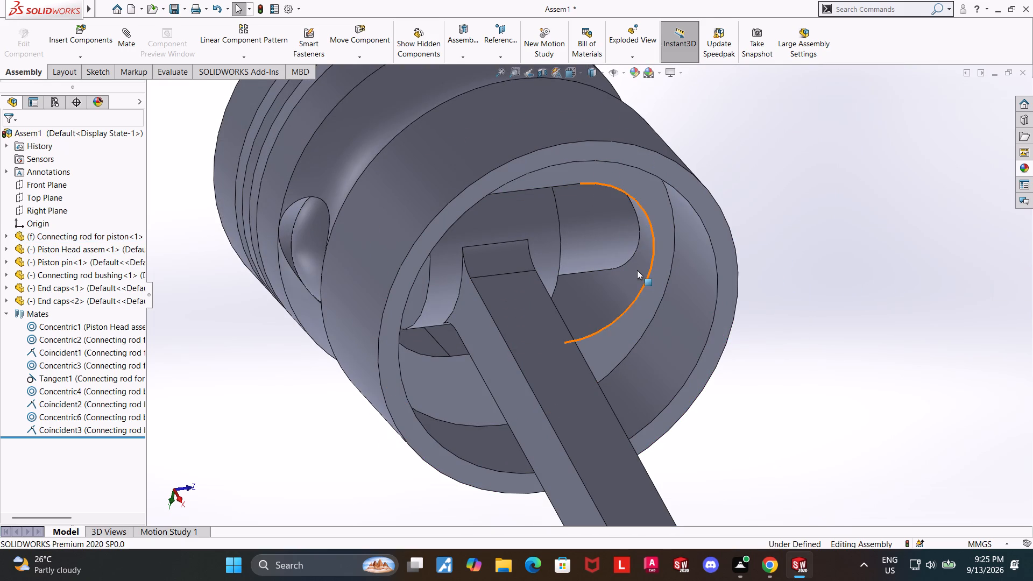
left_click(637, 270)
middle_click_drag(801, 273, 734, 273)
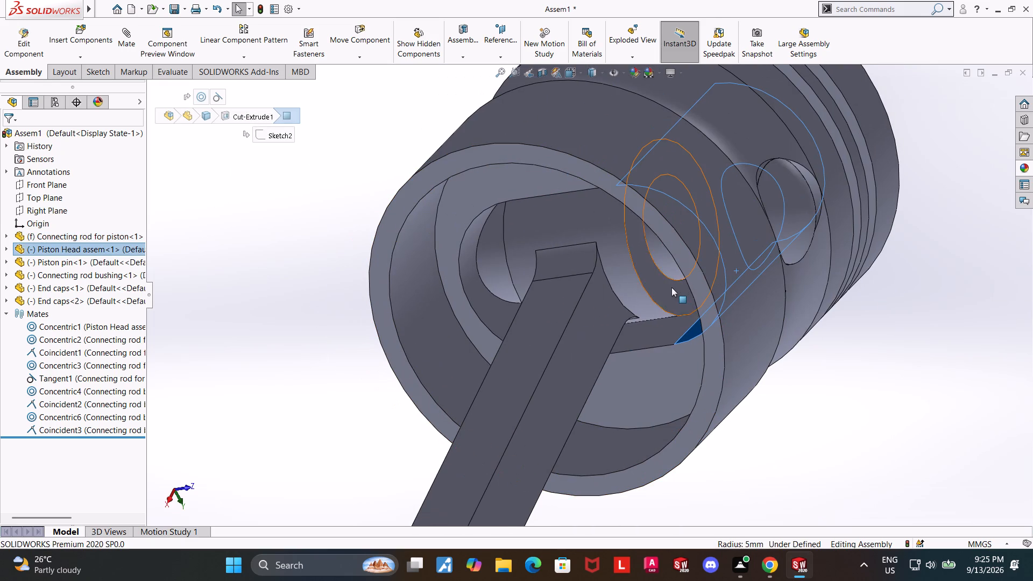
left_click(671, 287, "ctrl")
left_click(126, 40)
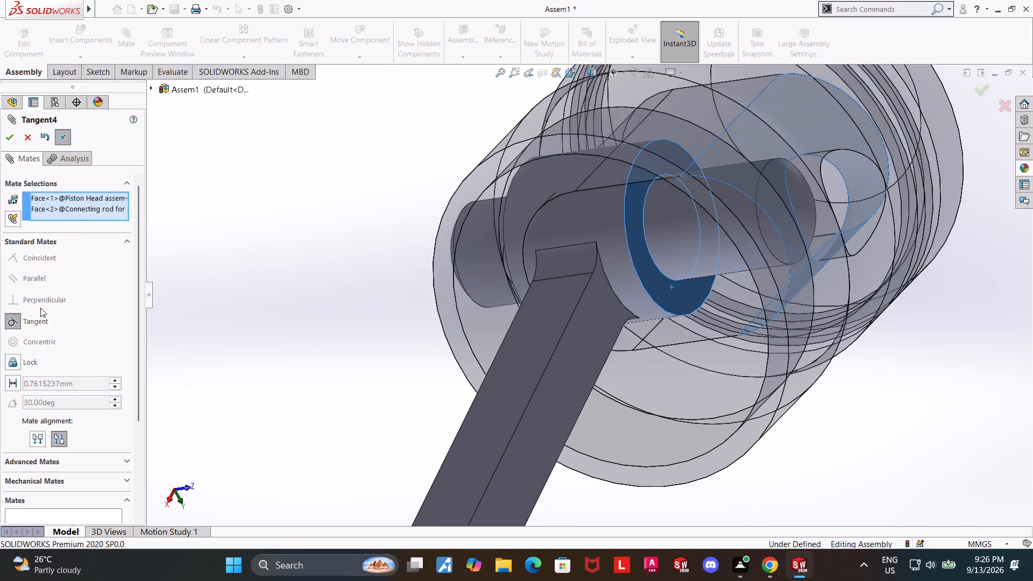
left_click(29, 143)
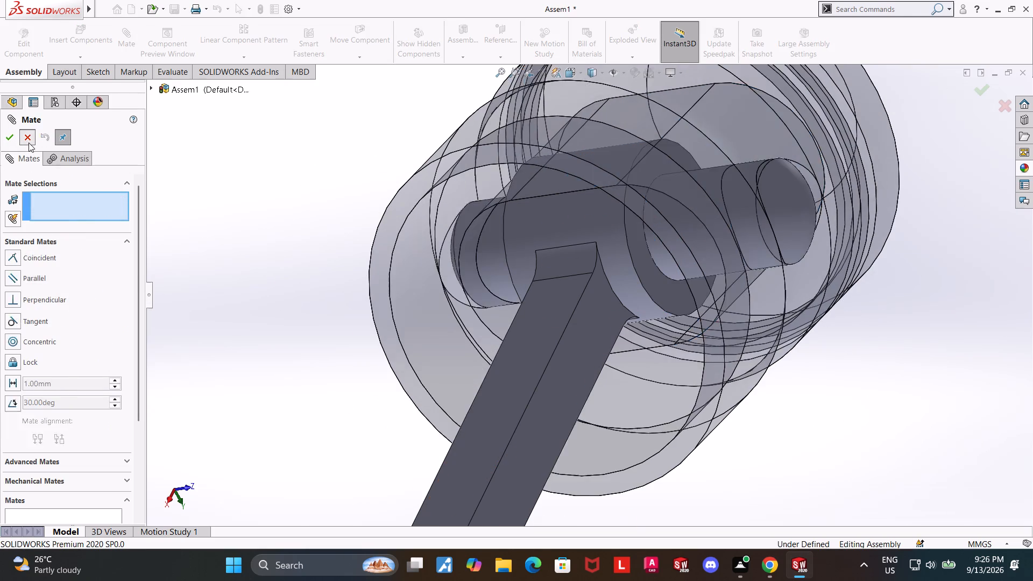
Examine the fit of the connecting rod, bushing and end caps inside the piston head from several angles.
scroll(842, 321, "down", 2)
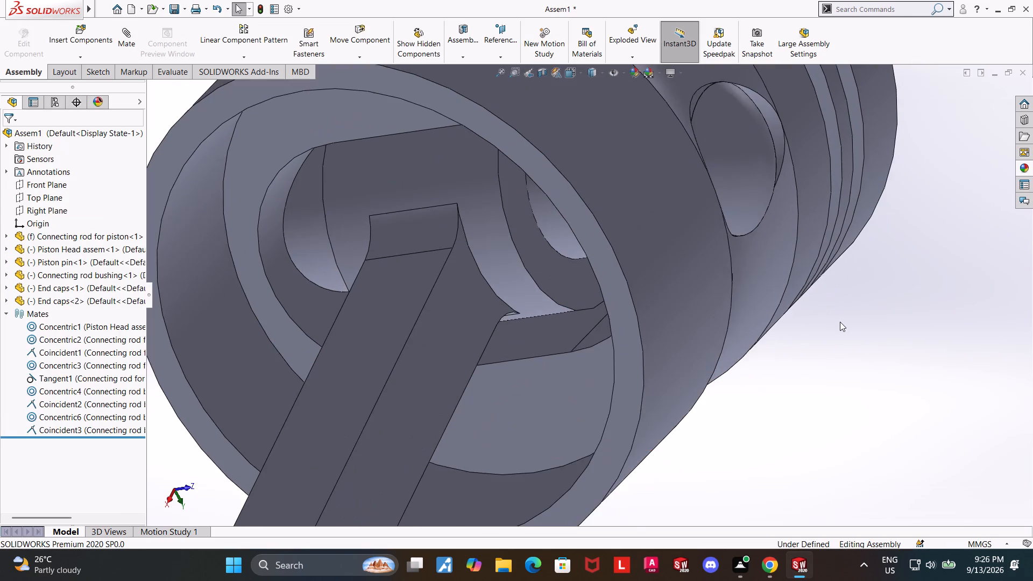
middle_click_drag(840, 322, 837, 290)
scroll(837, 290, "up", 2)
middle_click_drag(777, 300, 814, 290)
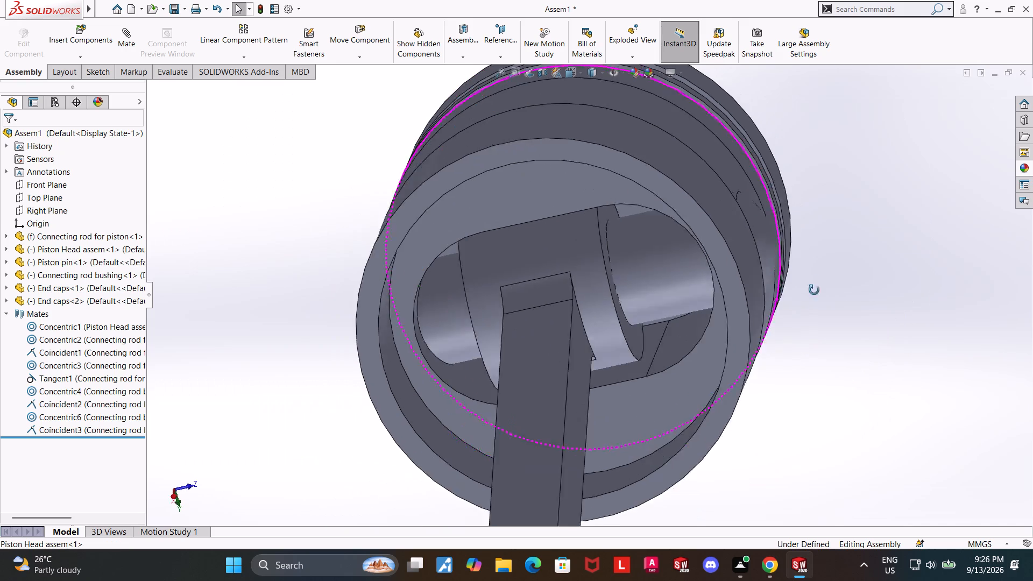
middle_click_drag(814, 290, 816, 281)
middle_click_drag(848, 301, 871, 301)
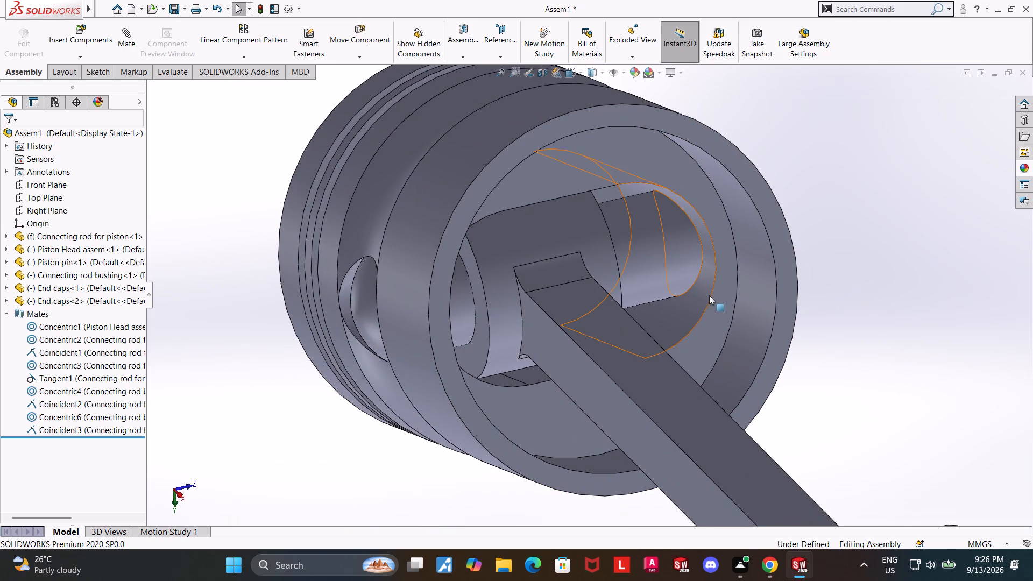
middle_click_drag(855, 238, 832, 360)
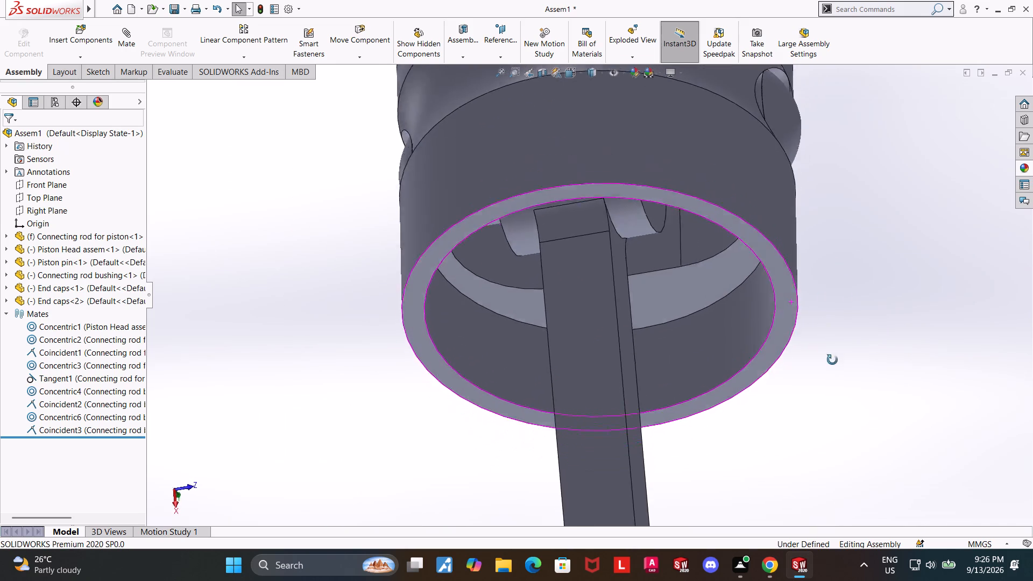
middle_click_drag(832, 360, 845, 373)
middle_click_drag(880, 195, 881, 296)
scroll(881, 296, "up", 6)
middle_click_drag(766, 188, 761, 218)
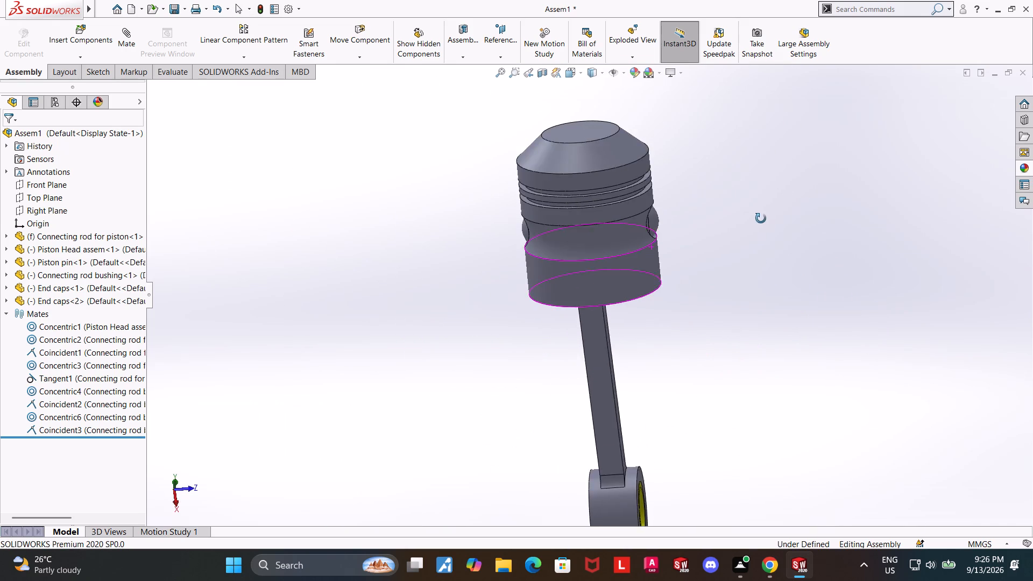
middle_click_drag(761, 218, 757, 104)
scroll(615, 315, "down", 4)
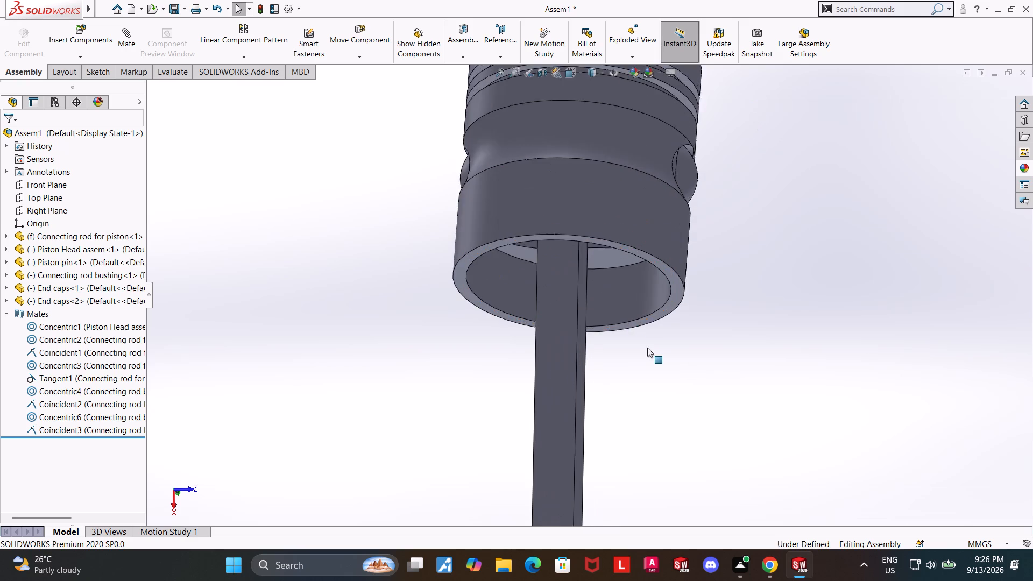
scroll(647, 348, "up", 6)
middle_click_drag(634, 369, 568, 374)
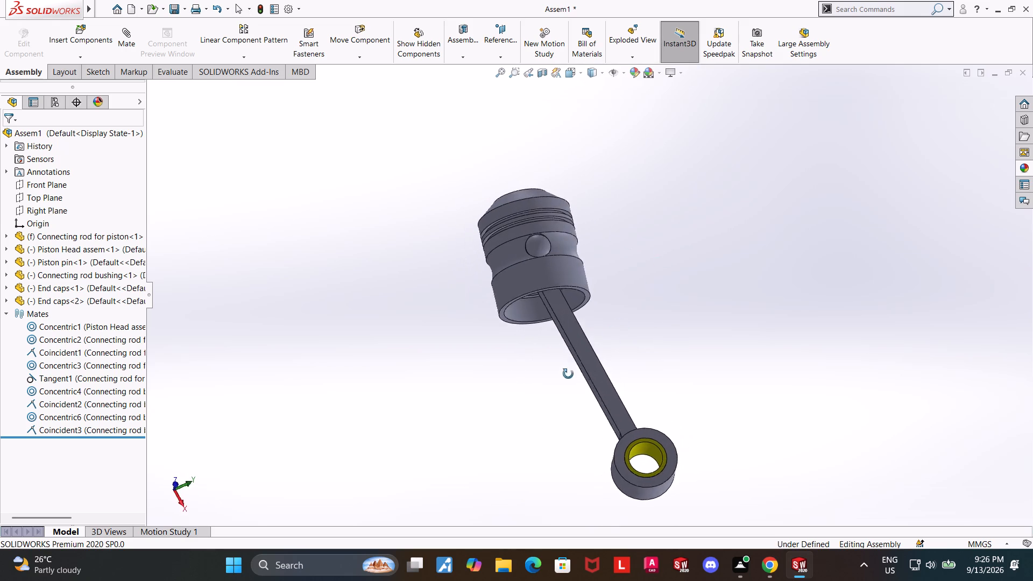
middle_click_drag(568, 374, 551, 401)
Test whether the connecting rod and piston head move, and inspect the assembly from both sides.
left_click_drag(613, 426, 556, 439)
middle_click_drag(707, 346, 713, 329)
scroll(713, 330, "up", 3)
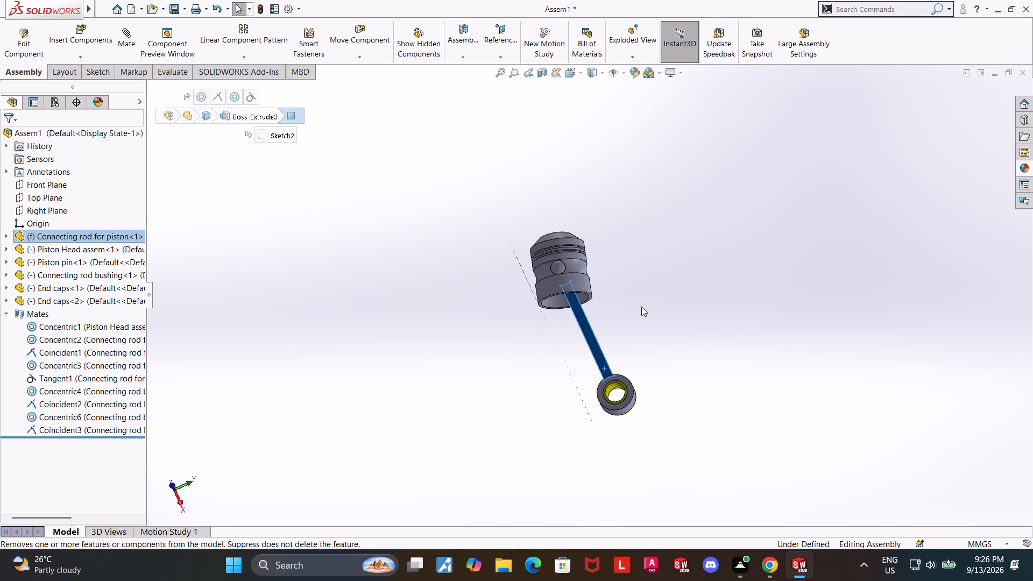
scroll(640, 307, "down", 2)
middle_click_drag(609, 317, 636, 348)
left_click_drag(553, 272, 564, 255)
scroll(611, 295, "up", 1)
scroll(611, 295, "down", 3)
left_click(646, 309)
middle_click_drag(558, 301, 551, 341)
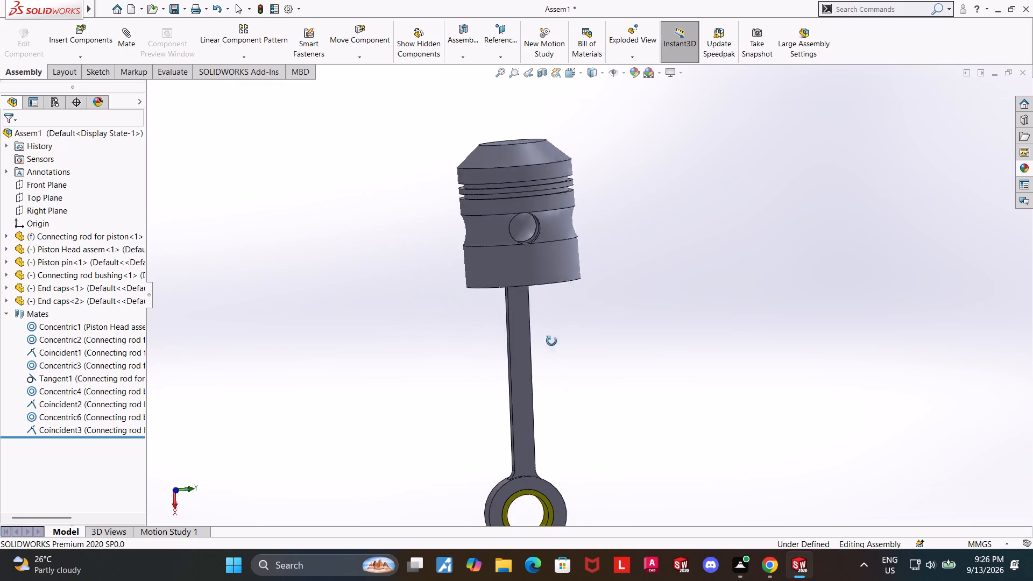
middle_click_drag(551, 341, 534, 216)
middle_click_drag(585, 319, 511, 355)
scroll(500, 352, "up", 1)
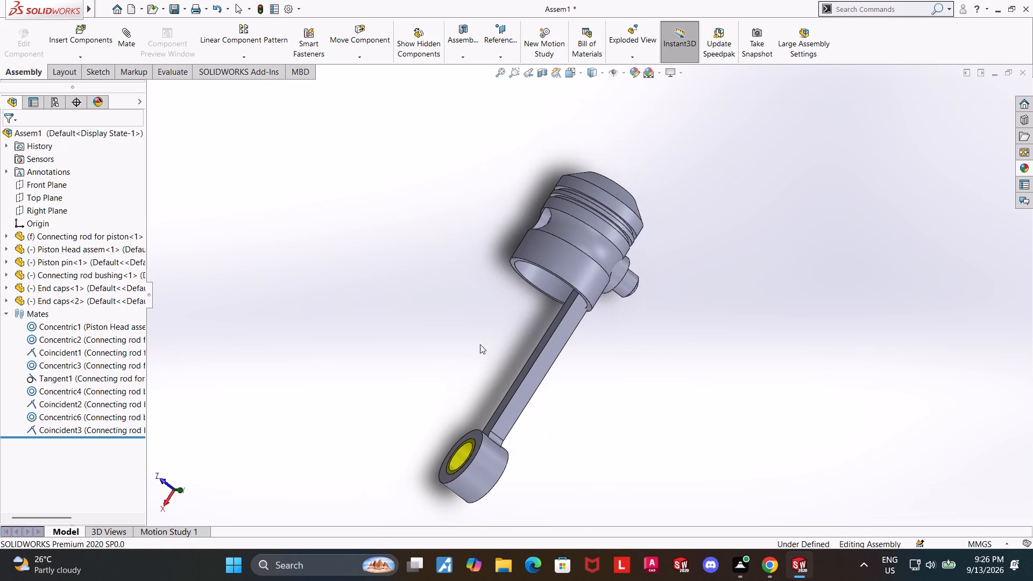
middle_click_drag(463, 325, 464, 317)
Test how the piston head slides along the bushing axis, viewing the joint from below.
left_click_drag(592, 236, 629, 258)
middle_click_drag(670, 345, 671, 323)
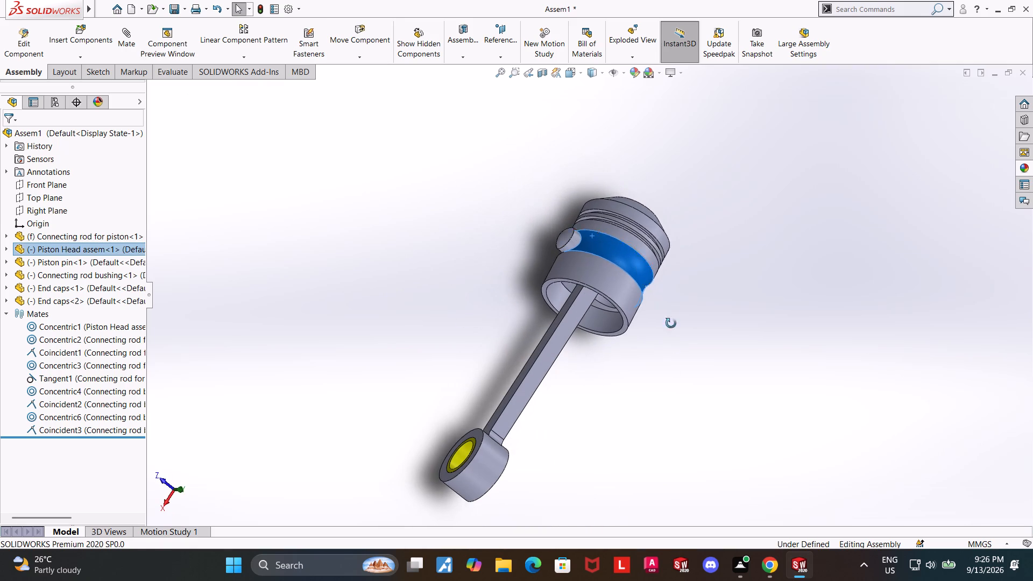
middle_click_drag(671, 323, 694, 222)
scroll(632, 307, "down", 4)
left_click_drag(586, 278, 575, 271)
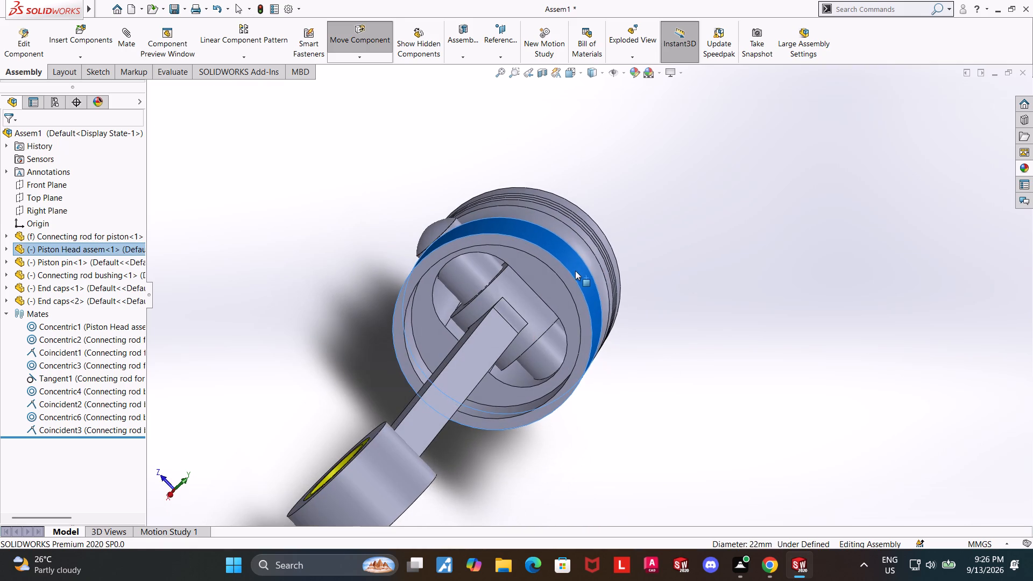
left_click_drag(575, 271, 577, 270)
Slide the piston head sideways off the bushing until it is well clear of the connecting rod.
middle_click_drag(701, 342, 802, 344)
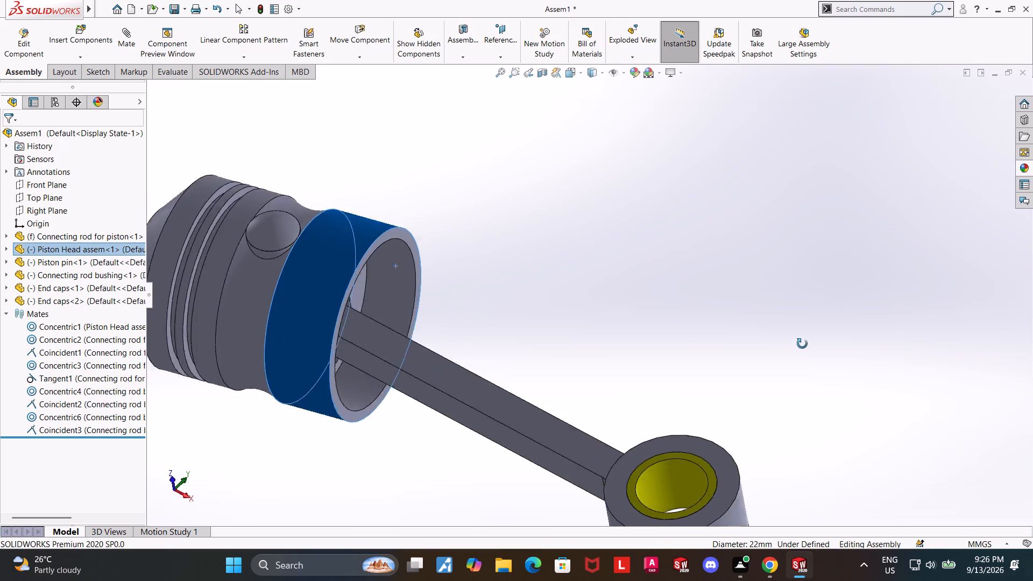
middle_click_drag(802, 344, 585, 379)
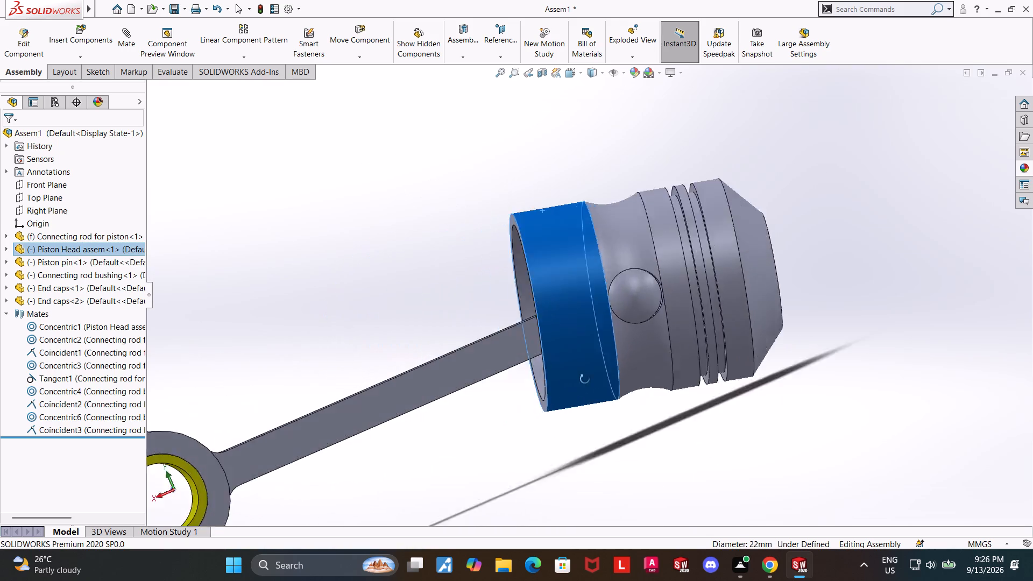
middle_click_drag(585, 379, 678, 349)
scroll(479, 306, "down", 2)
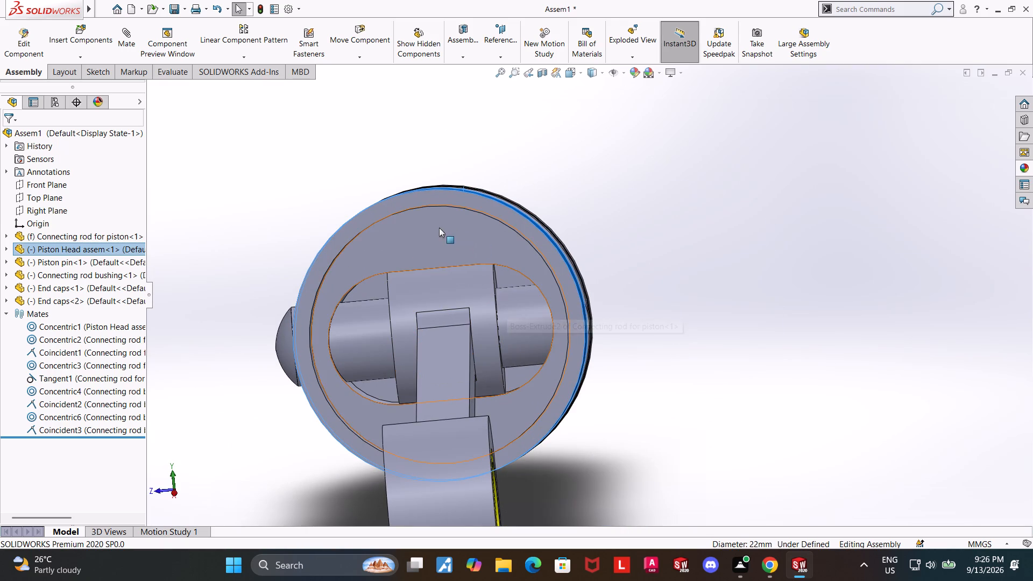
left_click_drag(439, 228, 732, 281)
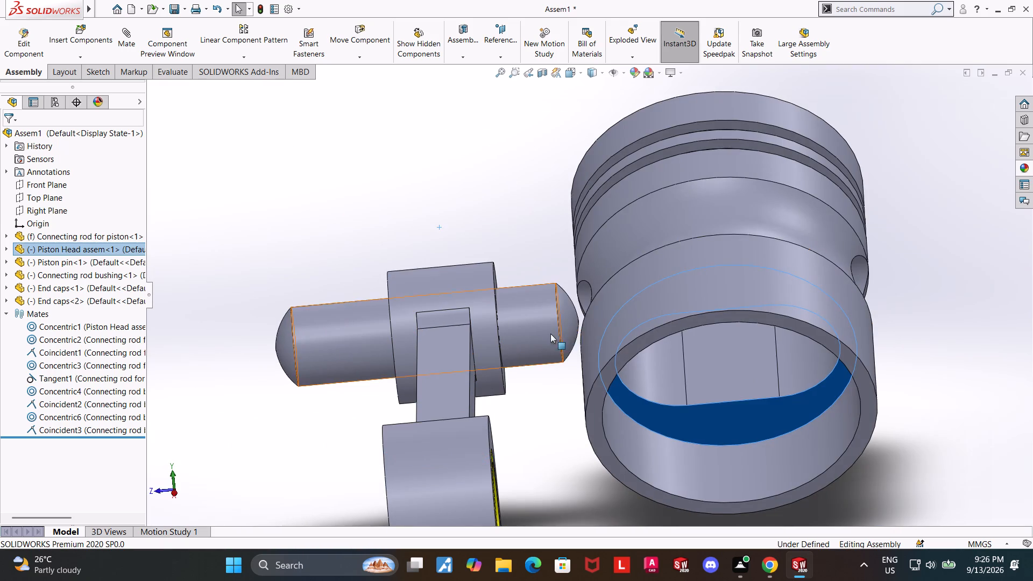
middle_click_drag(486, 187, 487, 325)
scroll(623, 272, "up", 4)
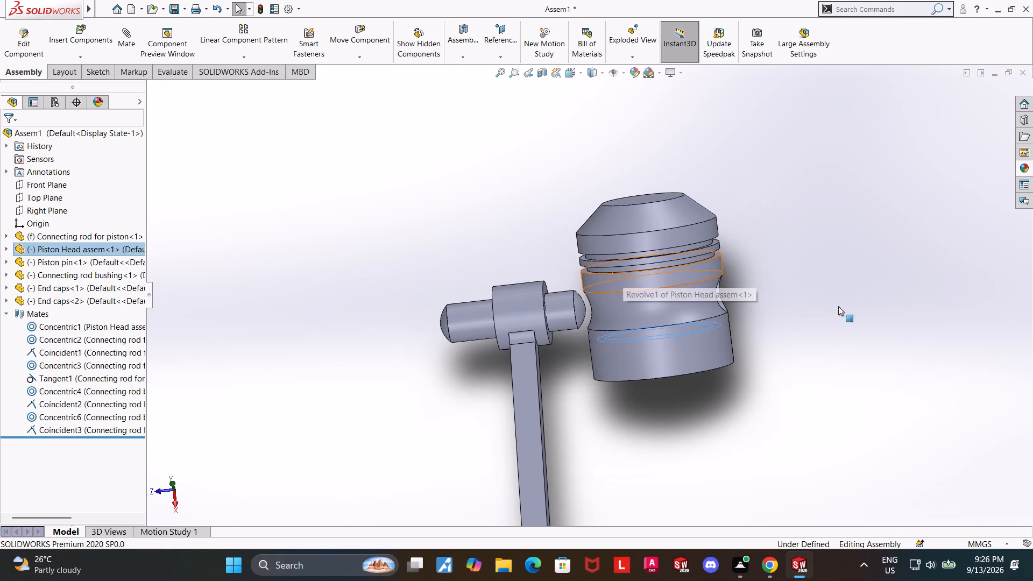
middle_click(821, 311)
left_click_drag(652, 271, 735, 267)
Test the bushing's sliding in the connecting rod eye and examine the end caps and the piston's pin hole.
scroll(622, 335, "down", 3)
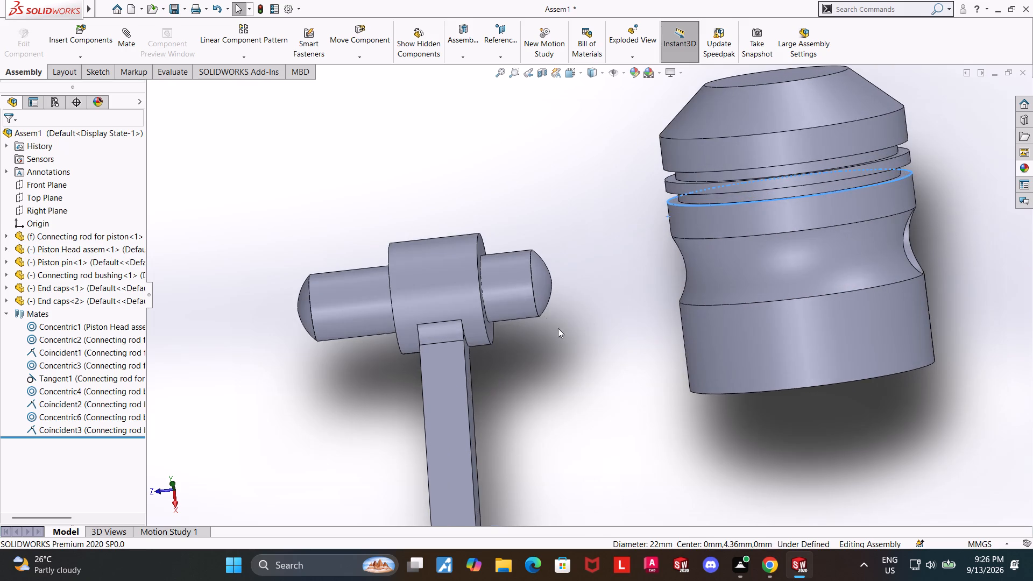
middle_click_drag(562, 332, 561, 416)
left_click_drag(340, 275, 360, 275)
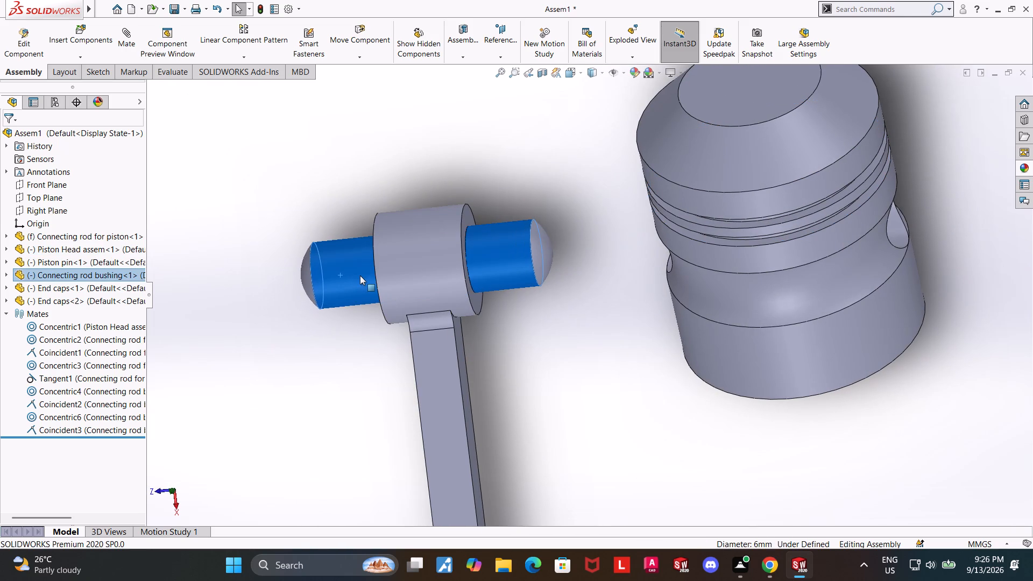
left_click_drag(360, 275, 363, 275)
left_click(558, 375)
middle_click_drag(543, 342, 568, 348)
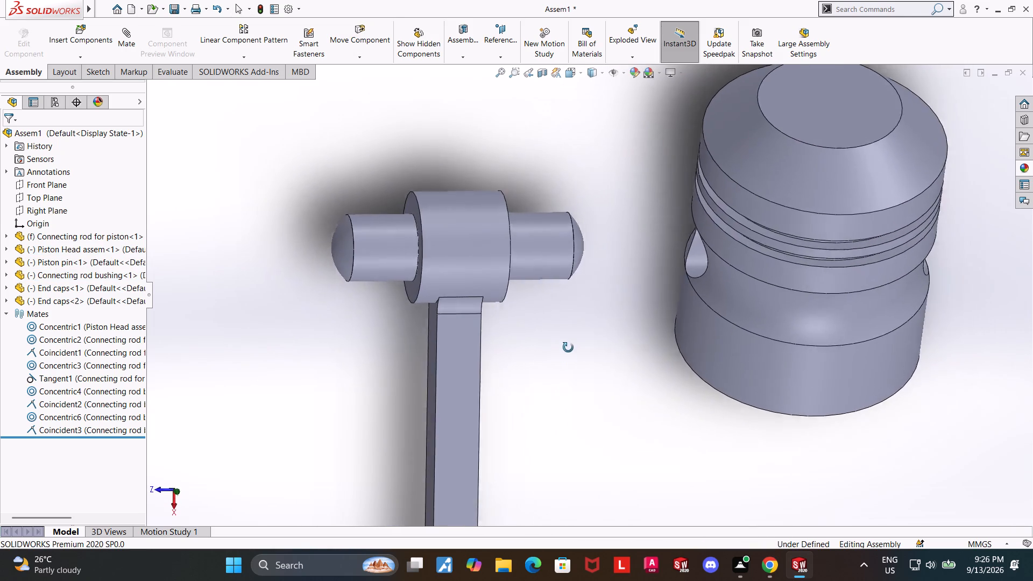
middle_click_drag(568, 348, 555, 322)
left_click(558, 244)
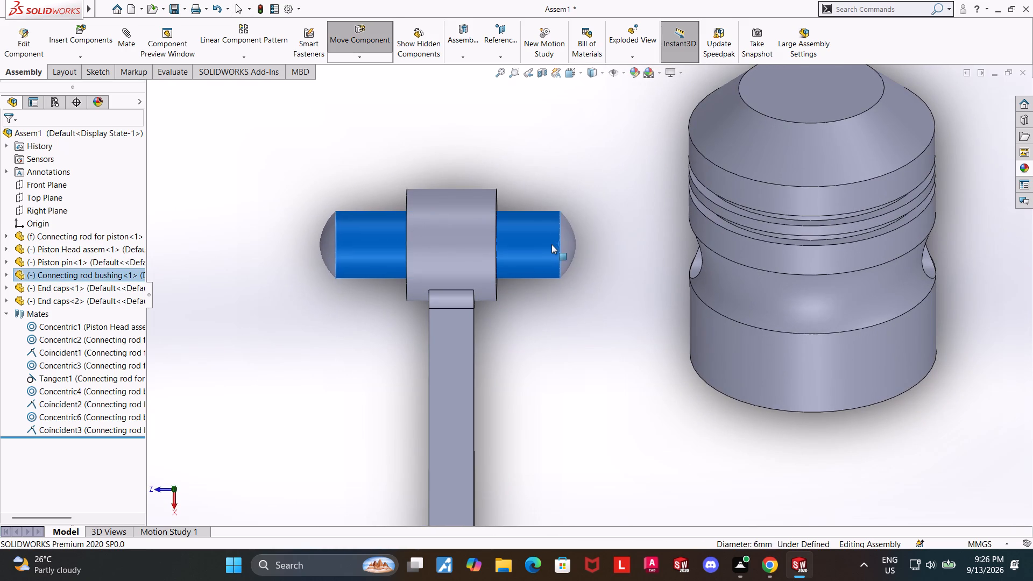
left_click(567, 382)
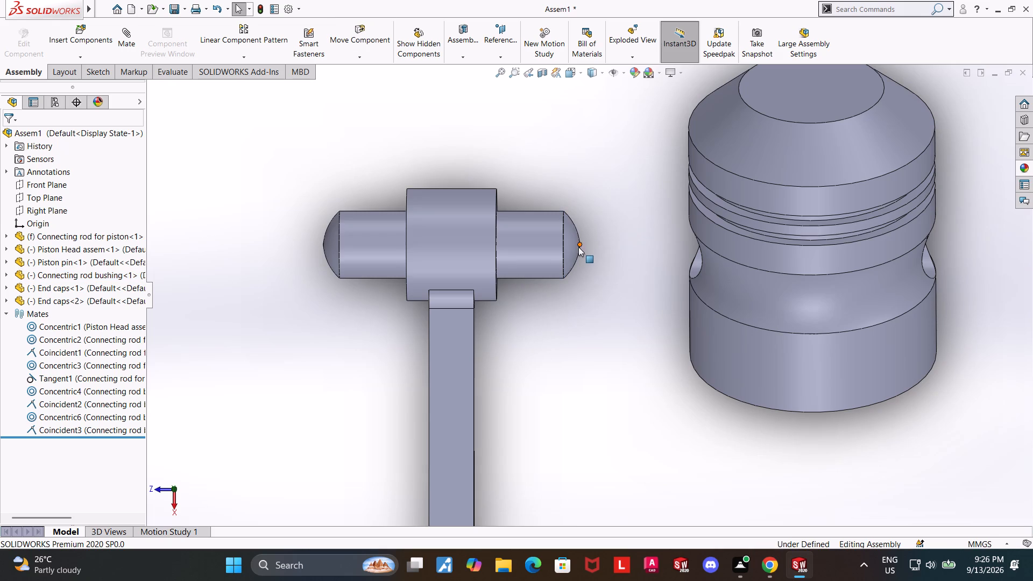
middle_click_drag(591, 267, 565, 266)
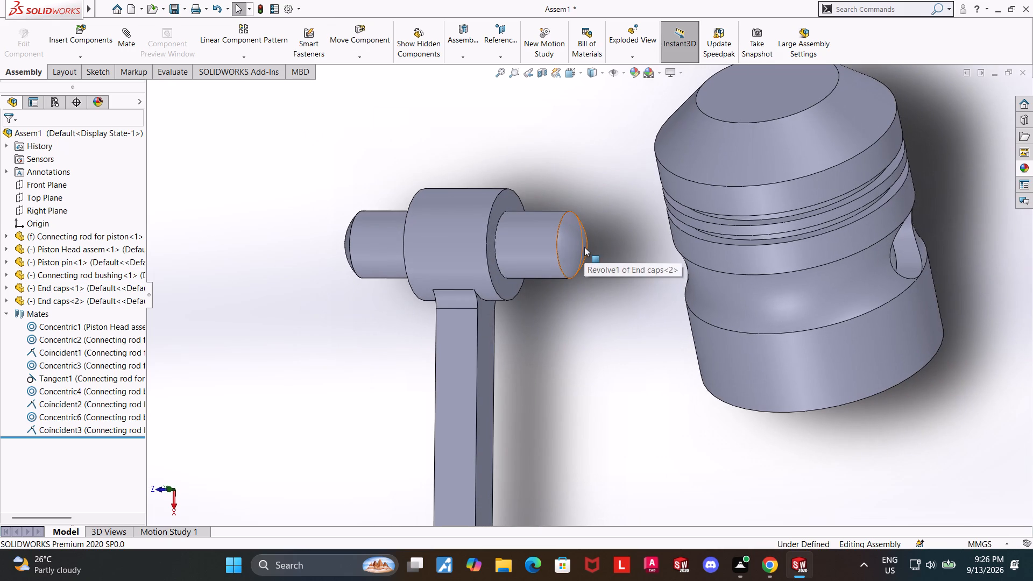
middle_click_drag(560, 330, 575, 330)
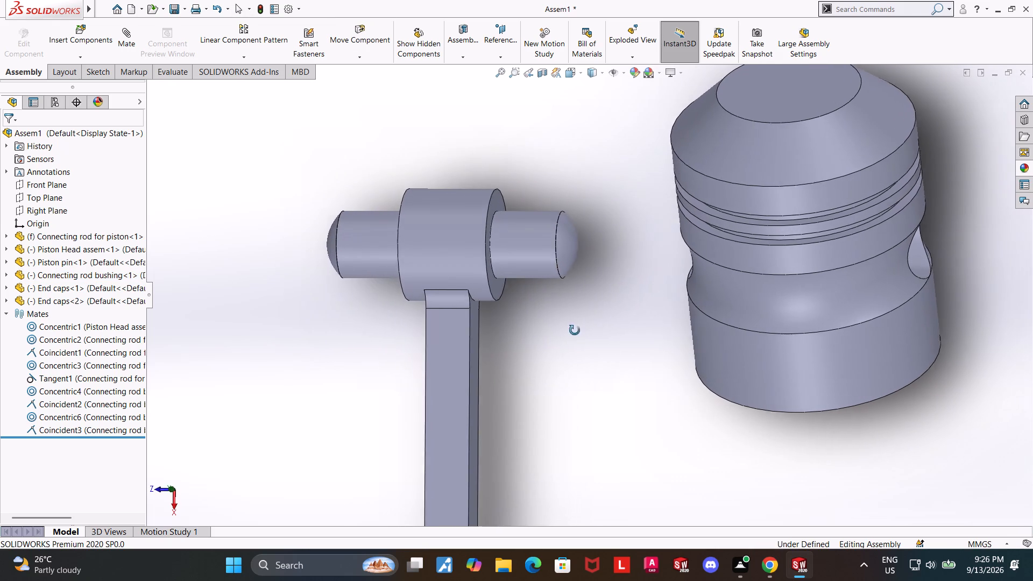
middle_click_drag(575, 330, 575, 330)
middle_click_drag(570, 320, 614, 296)
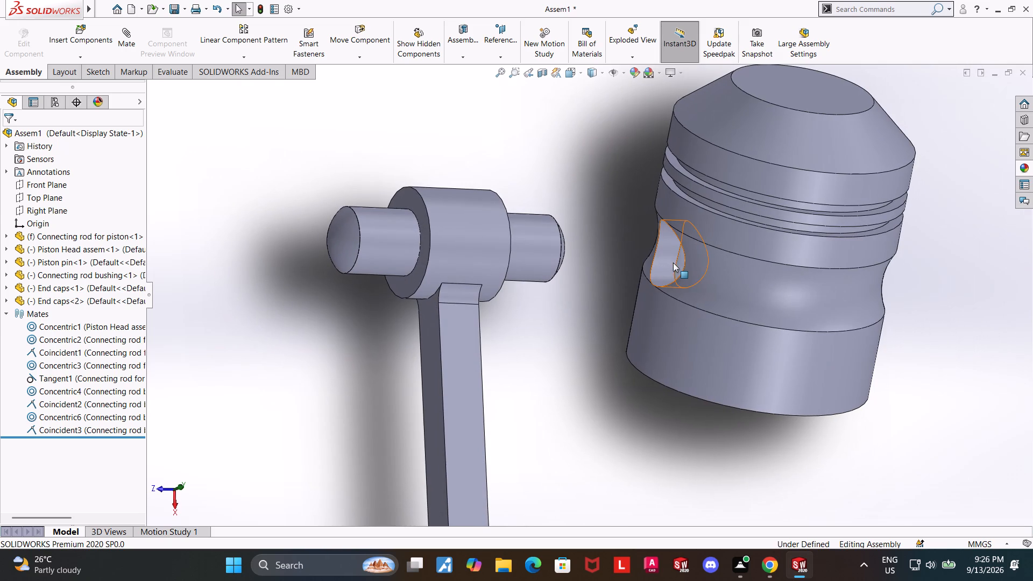
Slide the piston head back over the bushing so that the end caps sit in its pin holes.
left_click_drag(778, 257, 461, 185)
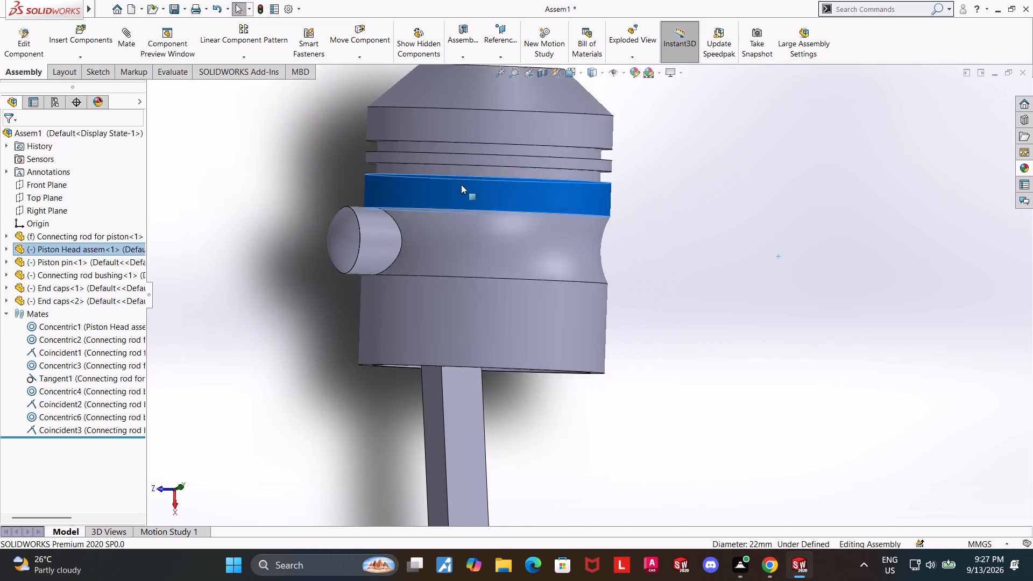
left_click_drag(461, 185, 442, 174)
left_click(728, 281)
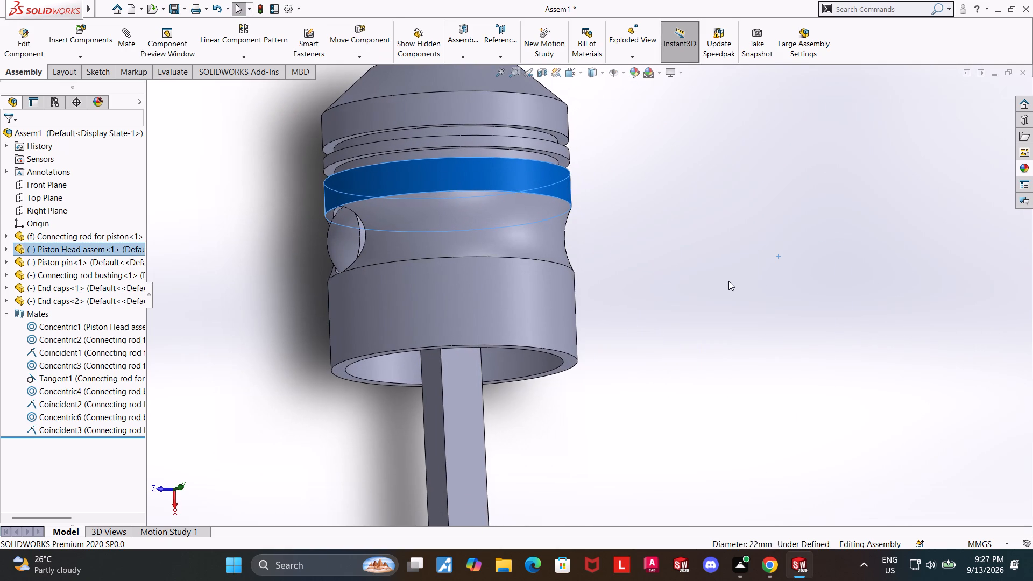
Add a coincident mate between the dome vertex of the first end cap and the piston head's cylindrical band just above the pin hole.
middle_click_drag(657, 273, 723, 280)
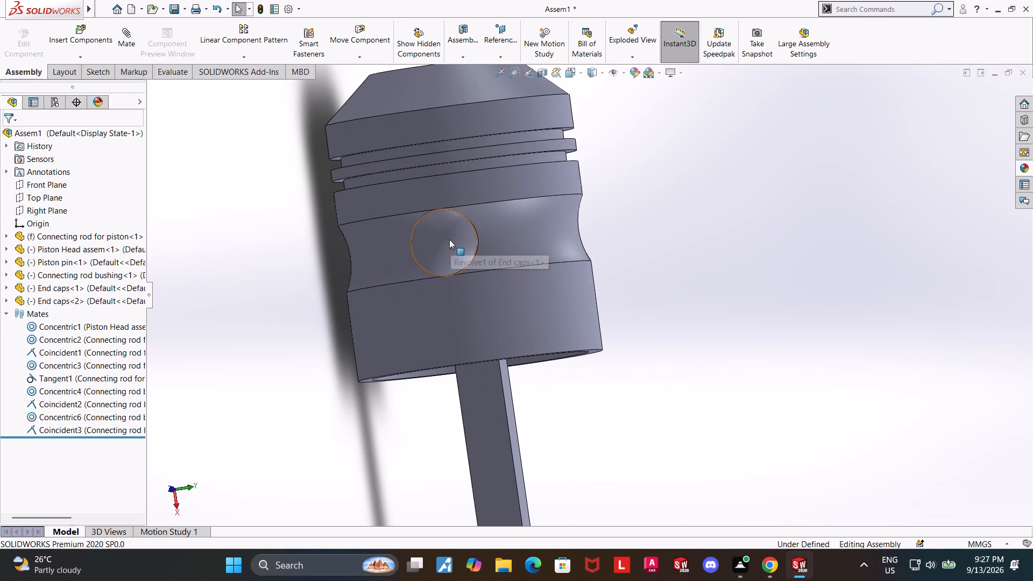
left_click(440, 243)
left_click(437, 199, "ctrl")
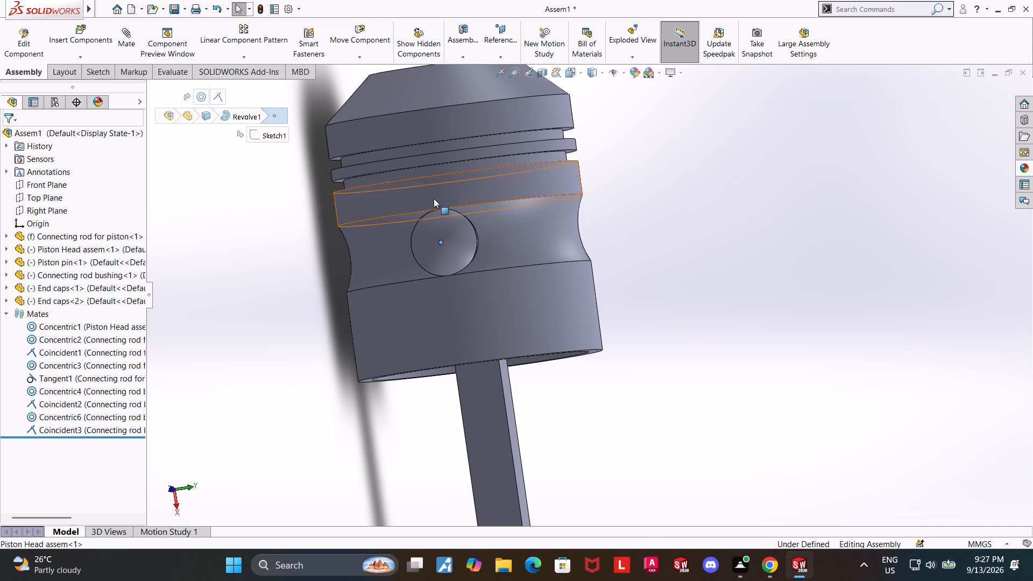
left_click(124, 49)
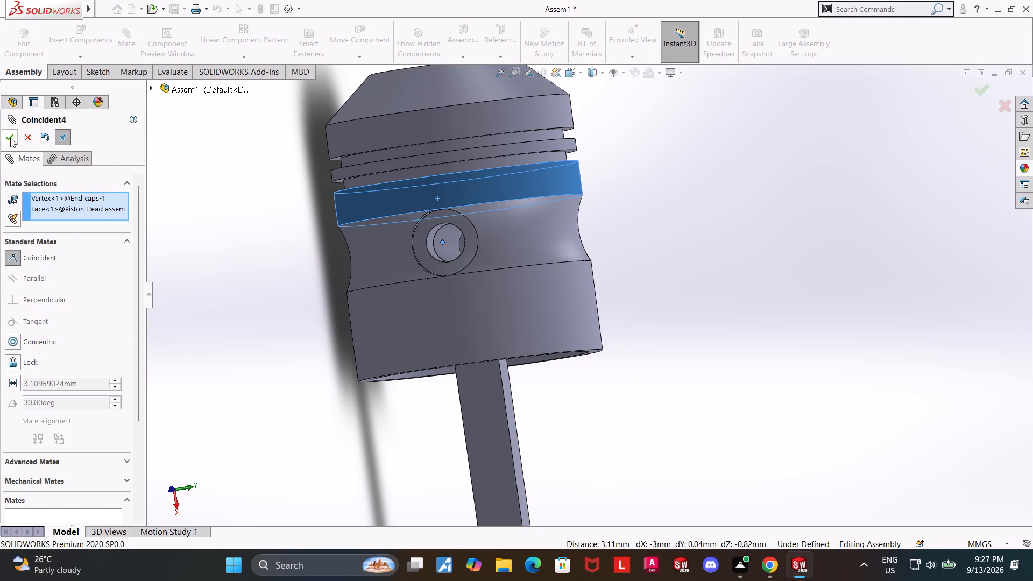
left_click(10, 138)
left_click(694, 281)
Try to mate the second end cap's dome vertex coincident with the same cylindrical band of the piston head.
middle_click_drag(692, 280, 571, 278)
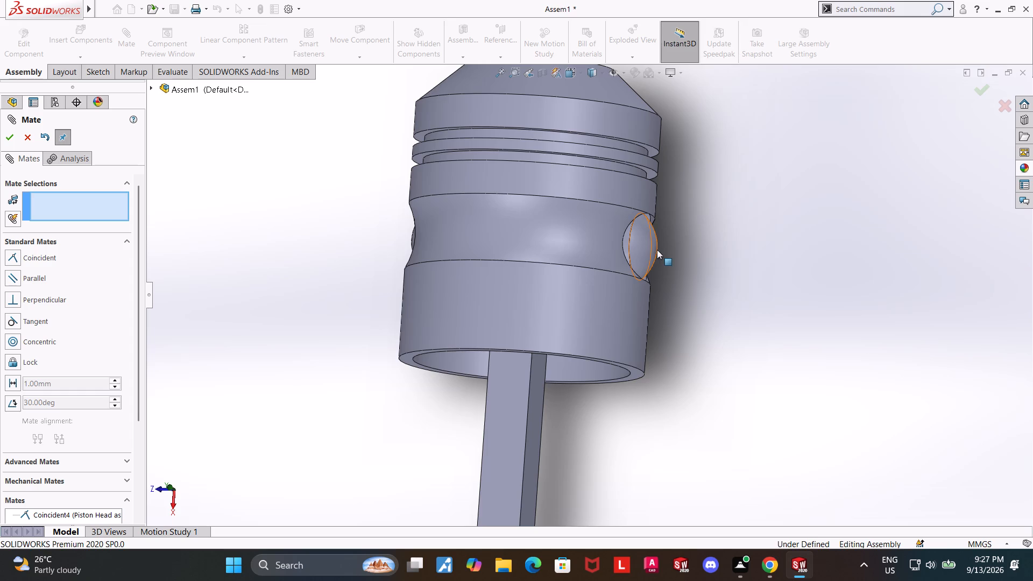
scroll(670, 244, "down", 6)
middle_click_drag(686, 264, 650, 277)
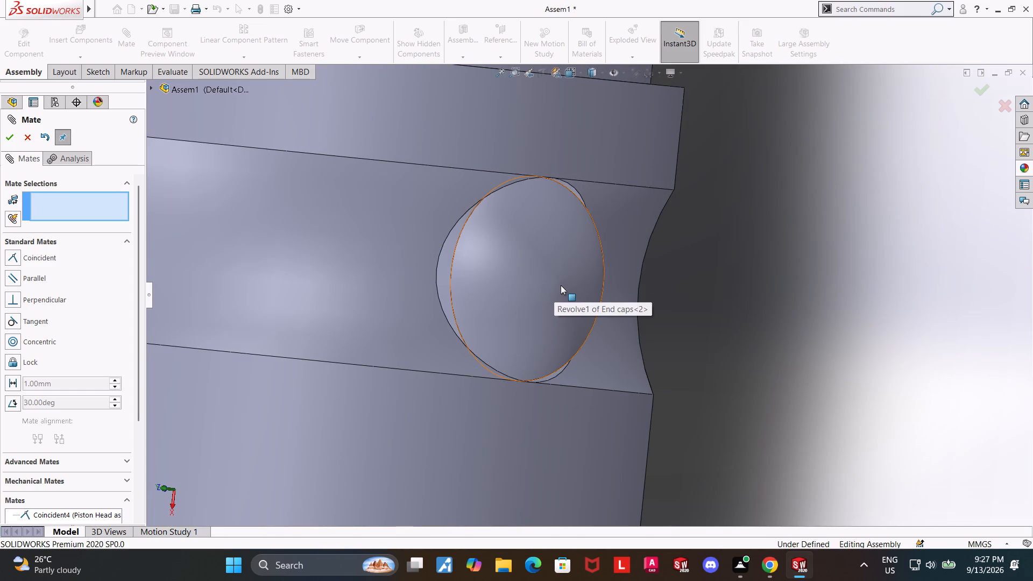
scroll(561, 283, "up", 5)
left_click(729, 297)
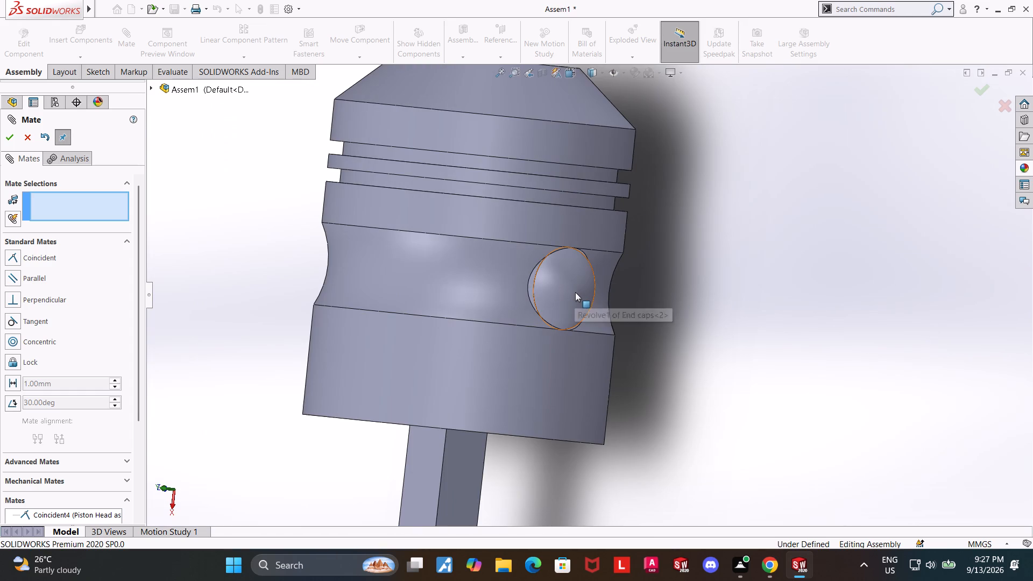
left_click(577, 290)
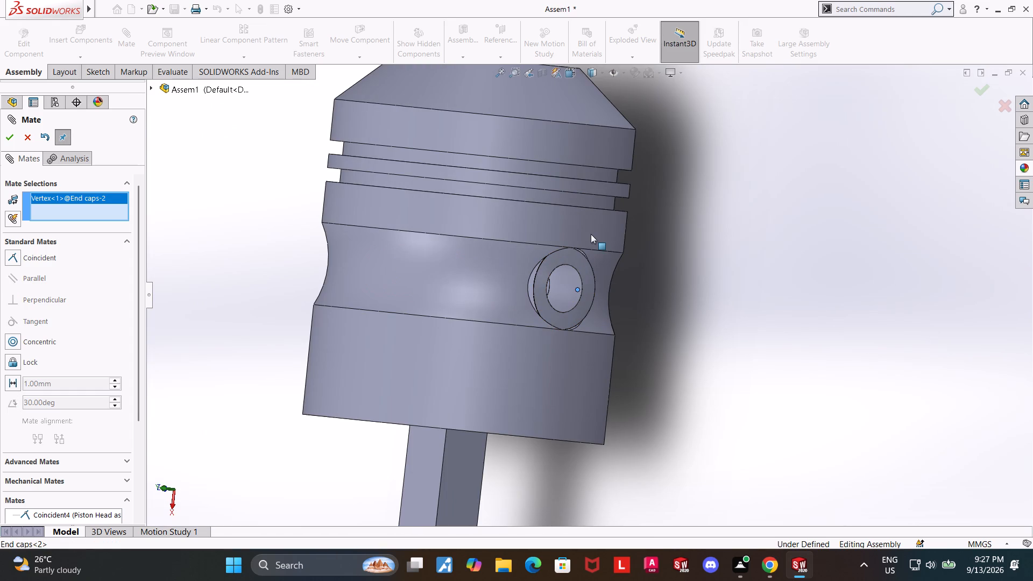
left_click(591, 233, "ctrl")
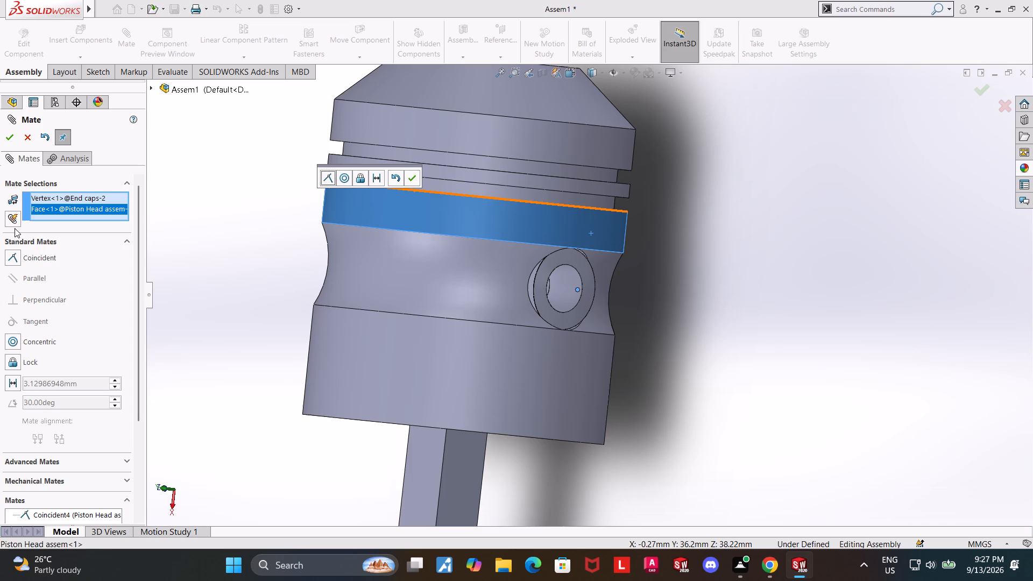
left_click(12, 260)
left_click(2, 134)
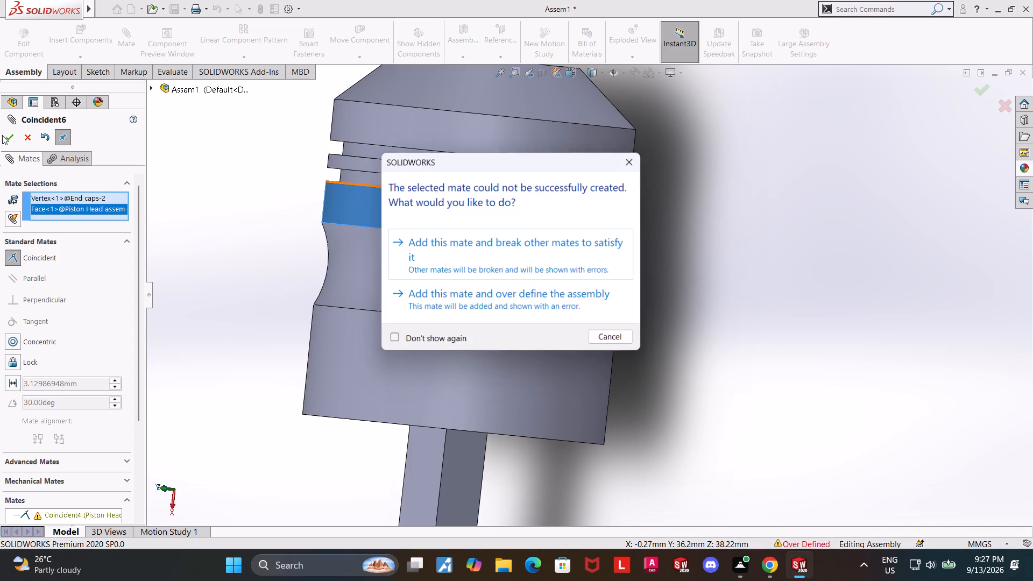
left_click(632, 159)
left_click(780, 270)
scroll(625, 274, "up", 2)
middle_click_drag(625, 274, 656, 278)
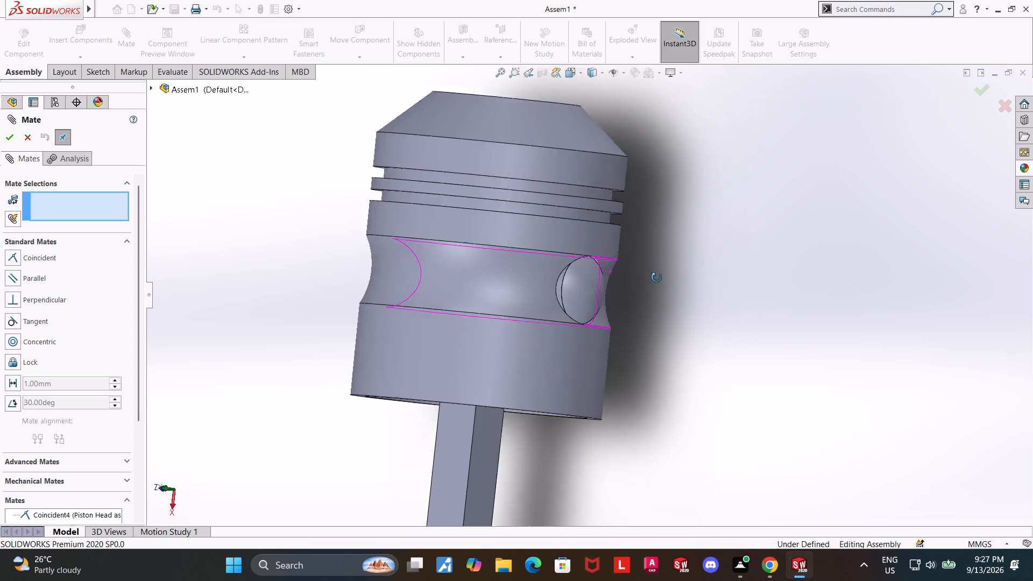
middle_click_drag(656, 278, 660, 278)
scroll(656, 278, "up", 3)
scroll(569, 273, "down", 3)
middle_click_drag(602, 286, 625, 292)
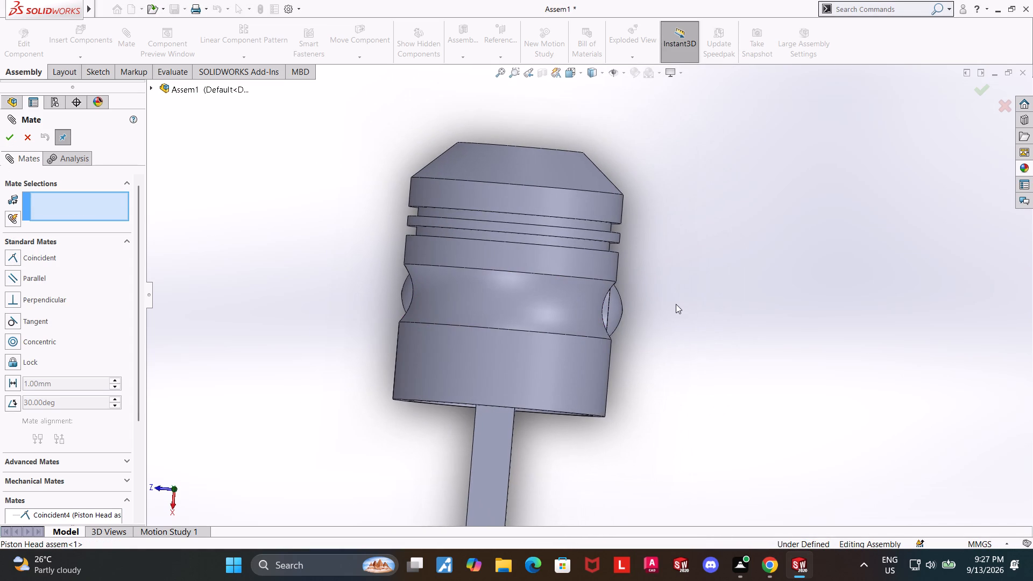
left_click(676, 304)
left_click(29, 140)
Test how the piston head moves and swings with the end cap mated to it, pulling it clear of the connecting rod.
scroll(421, 284, "up", 2)
scroll(512, 283, "down", 3)
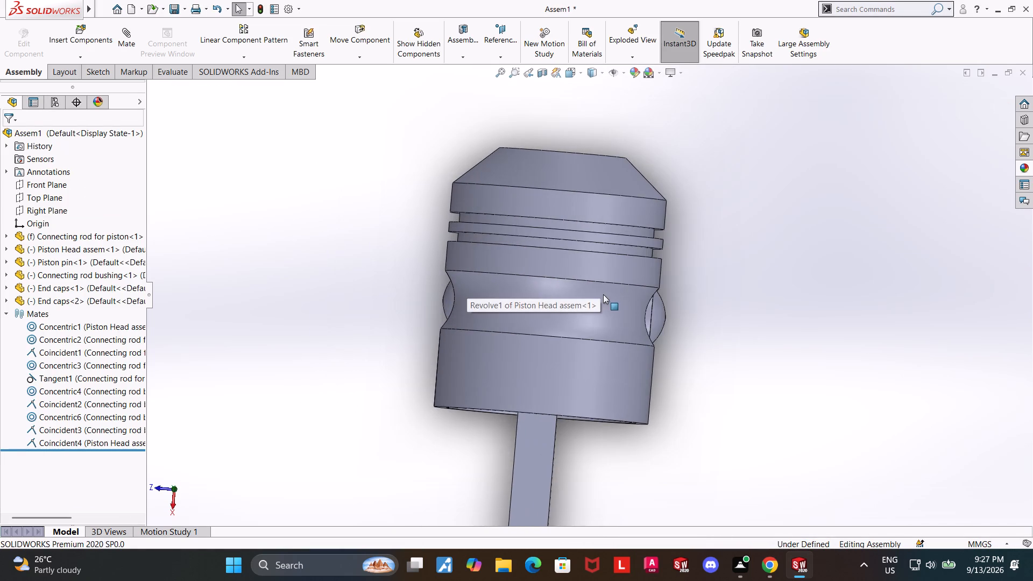
middle_click(781, 310)
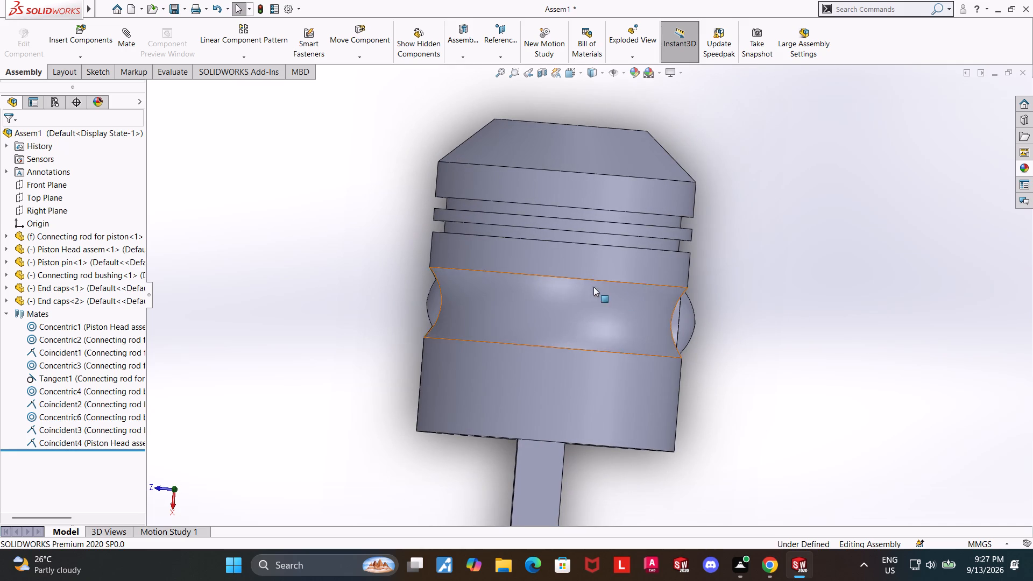
left_click_drag(574, 281, 893, 344)
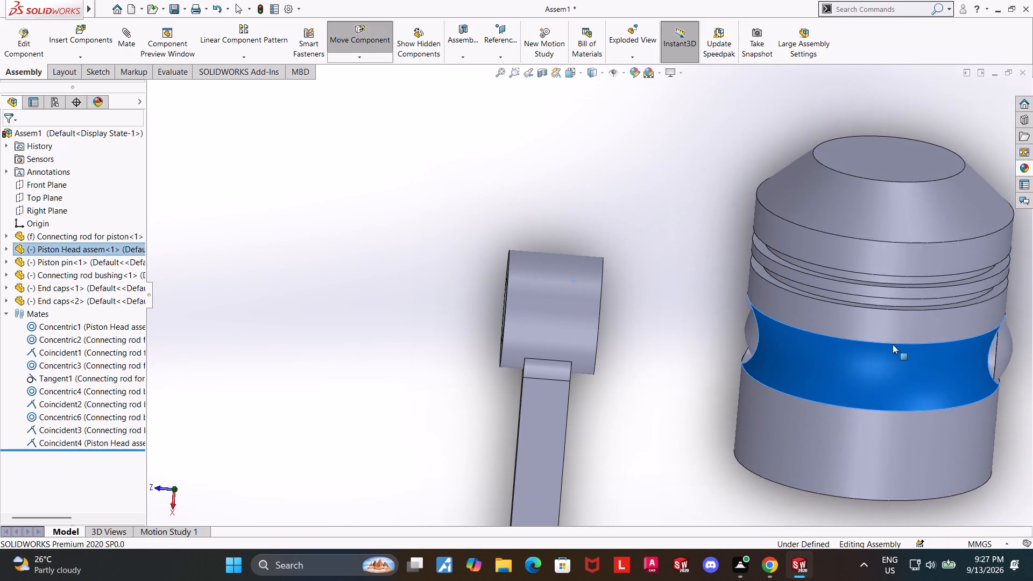
left_click_drag(893, 344, 804, 166)
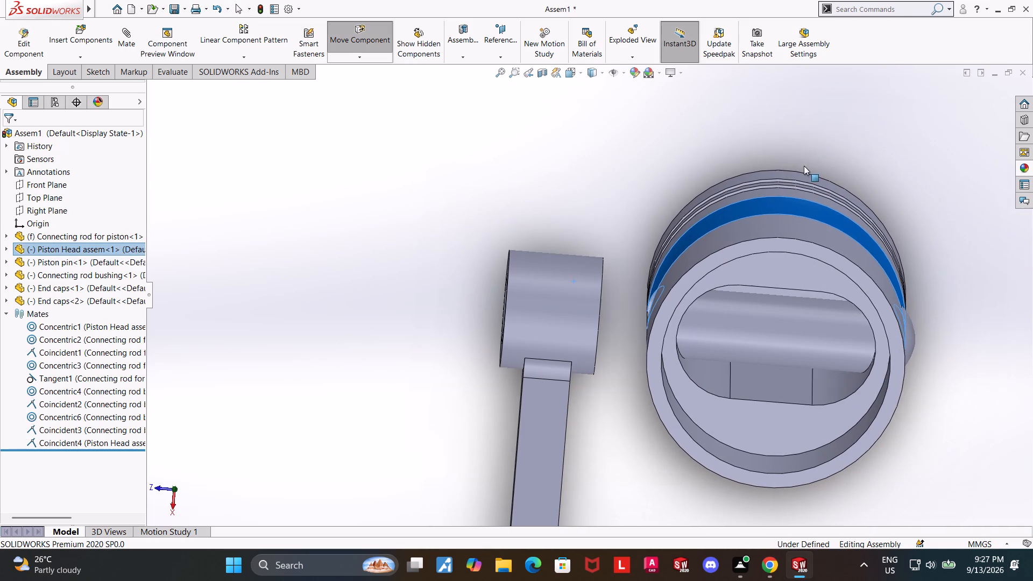
left_click_drag(804, 166, 818, 260)
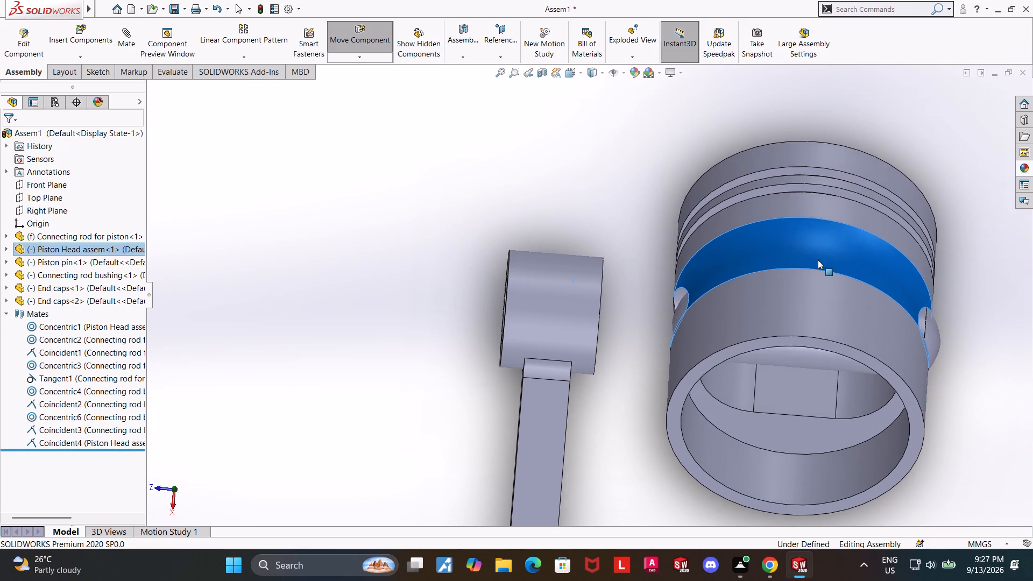
left_click_drag(818, 260, 827, 253)
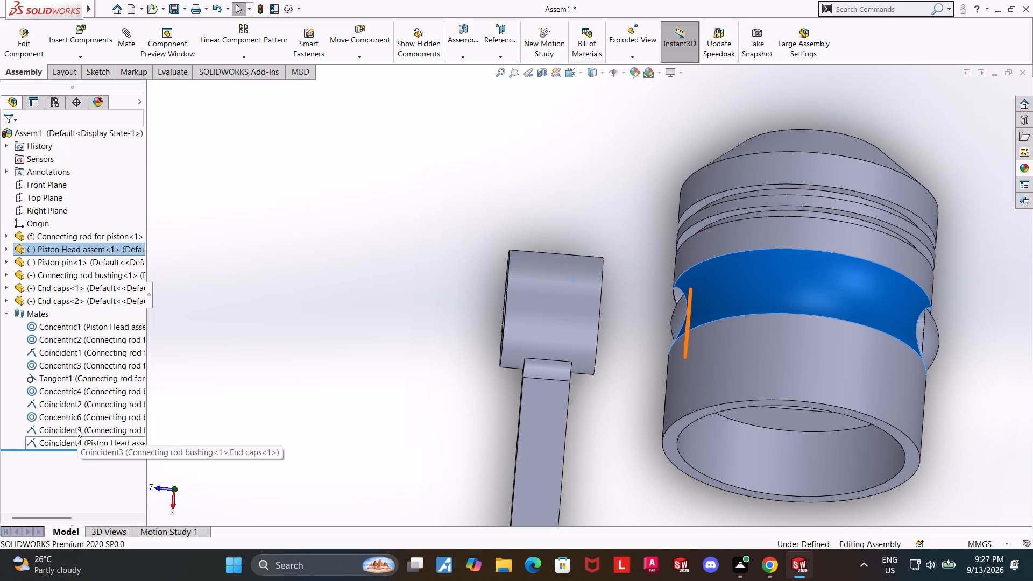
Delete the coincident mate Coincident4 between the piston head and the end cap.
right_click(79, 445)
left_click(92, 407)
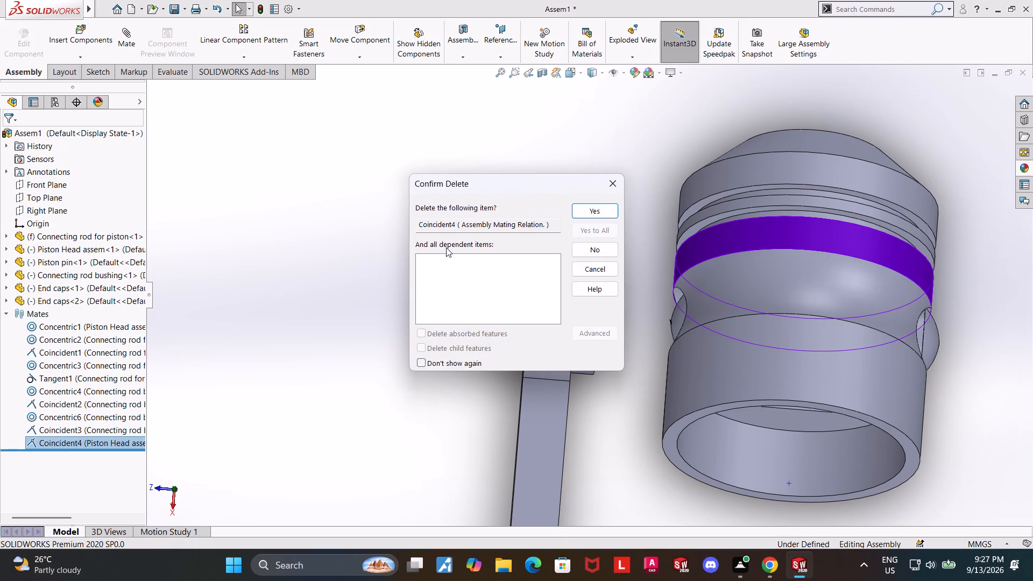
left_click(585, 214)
Examine the end caps' coincident mates with the bushing and how the caps sit in the piston's pin holes.
left_click(129, 433)
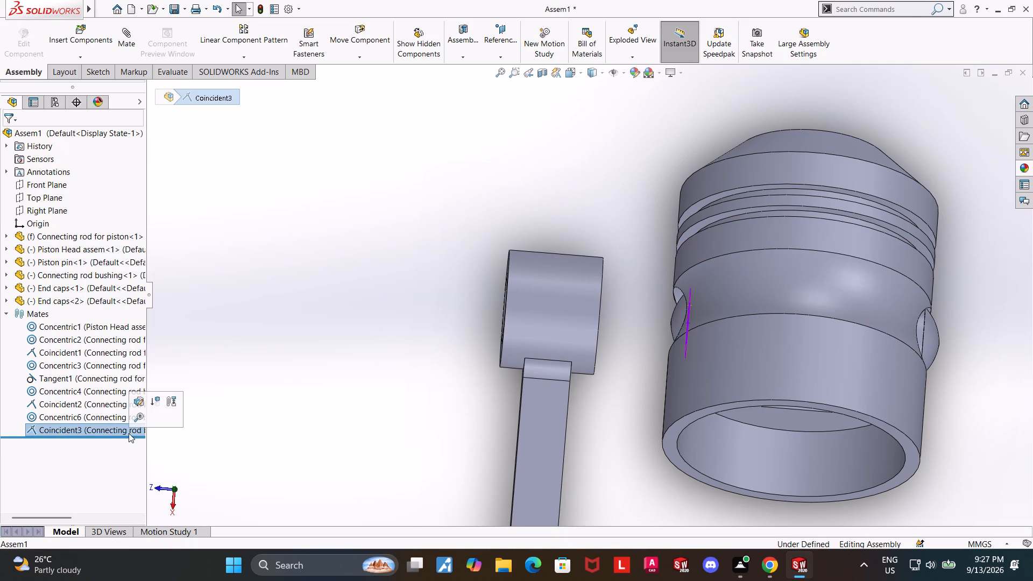
middle_click_drag(326, 457, 346, 361)
scroll(295, 350, "up", 1)
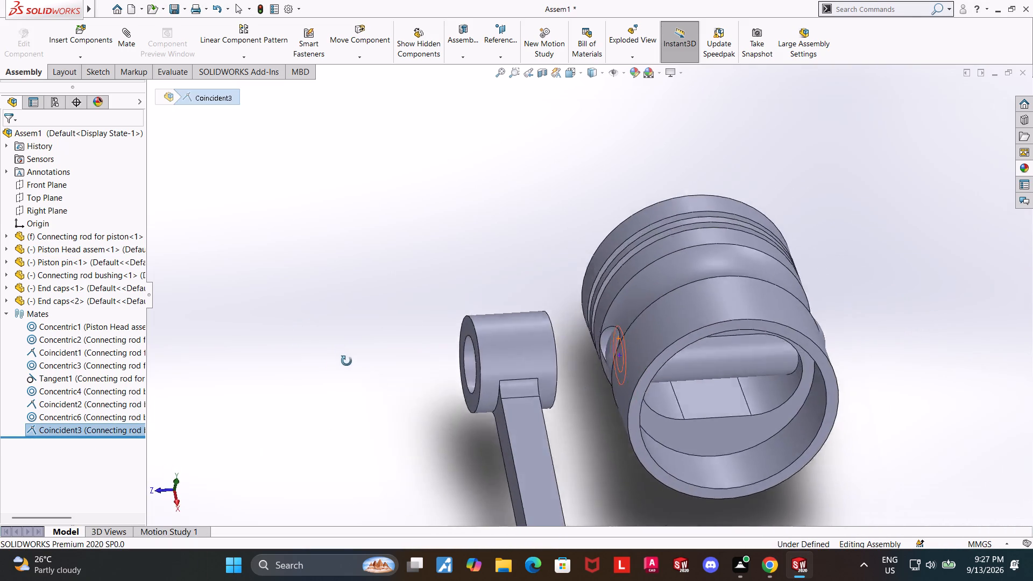
middle_click_drag(346, 361, 325, 437)
scroll(381, 364, "up", 4)
left_click(812, 318)
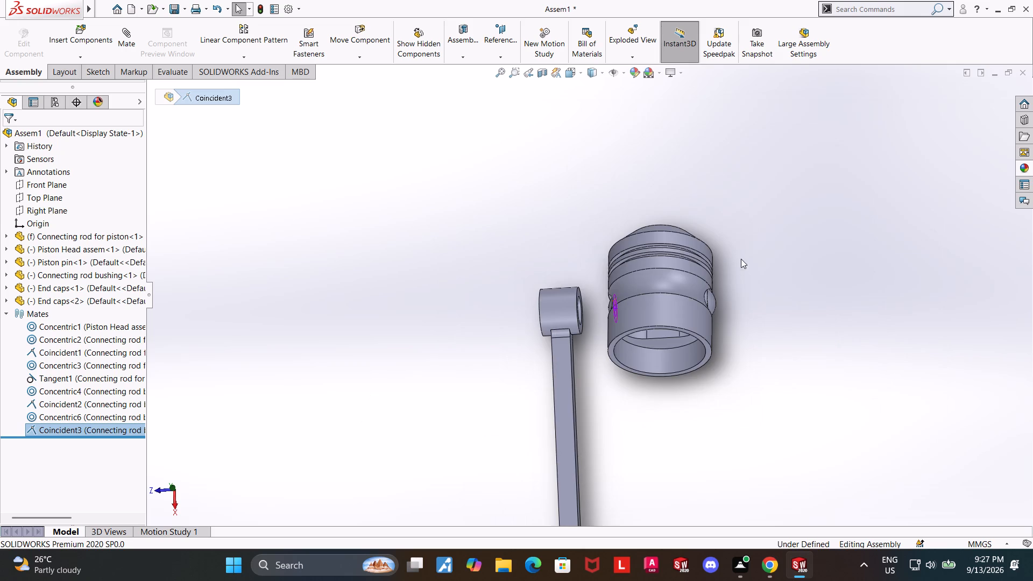
middle_click_drag(742, 263, 748, 358)
scroll(735, 297, "down", 5)
middle_click_drag(694, 306, 676, 319)
scroll(676, 319, "down", 1)
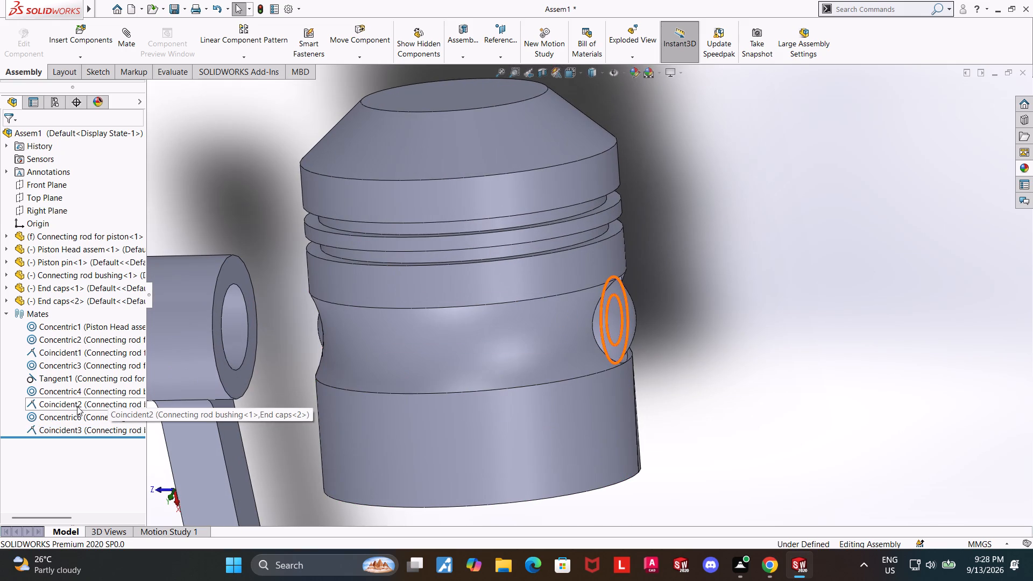
scroll(758, 366, "up", 1)
middle_click_drag(758, 366, 773, 370)
scroll(768, 367, "up", 2)
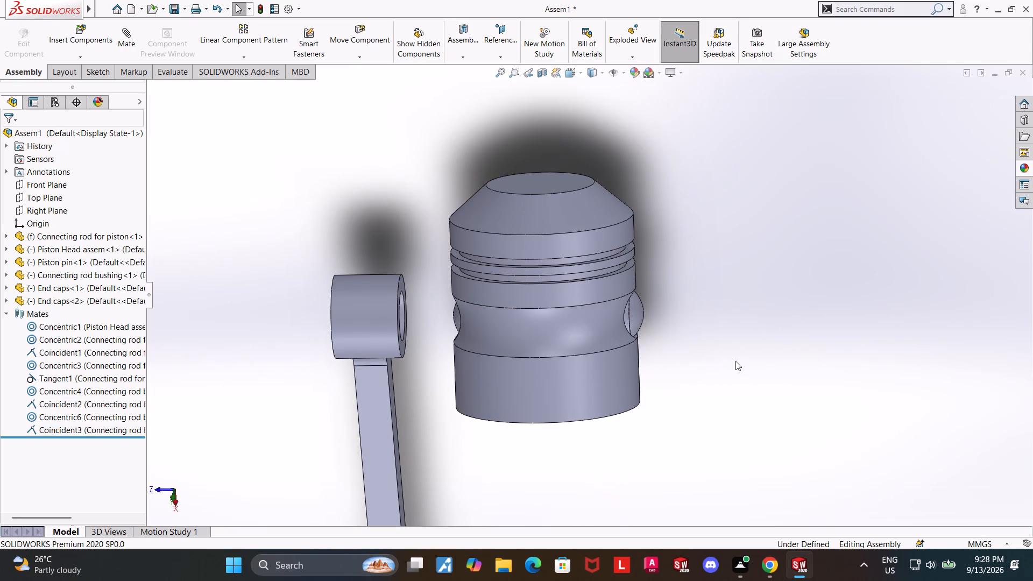
Slide the piston head off the bushing and move the bushing back through the connecting rod eye, protruding on both sides.
left_click_drag(536, 338, 678, 340)
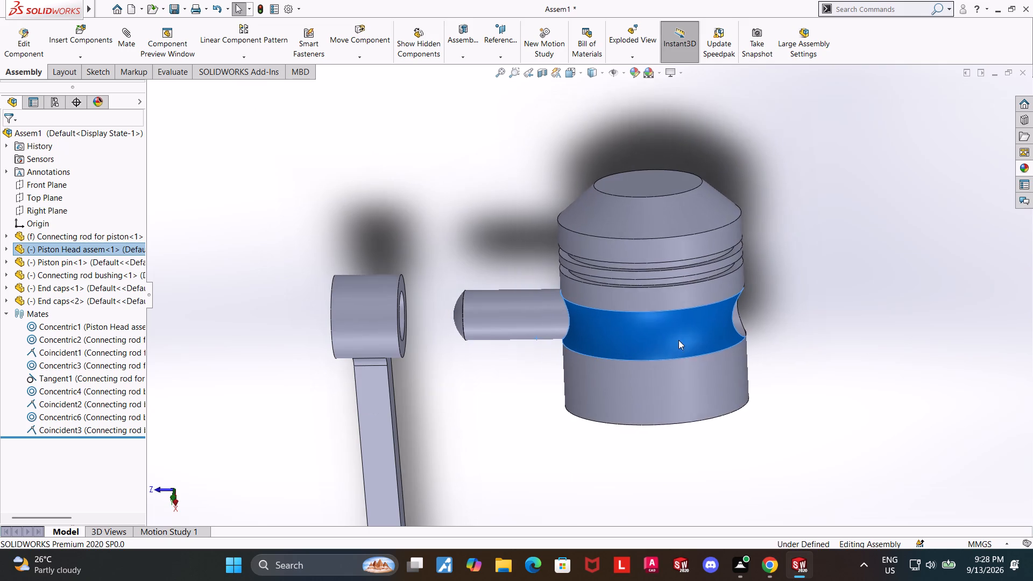
left_click_drag(678, 340, 687, 341)
left_click_drag(498, 317, 362, 320)
left_click_drag(466, 313, 418, 313)
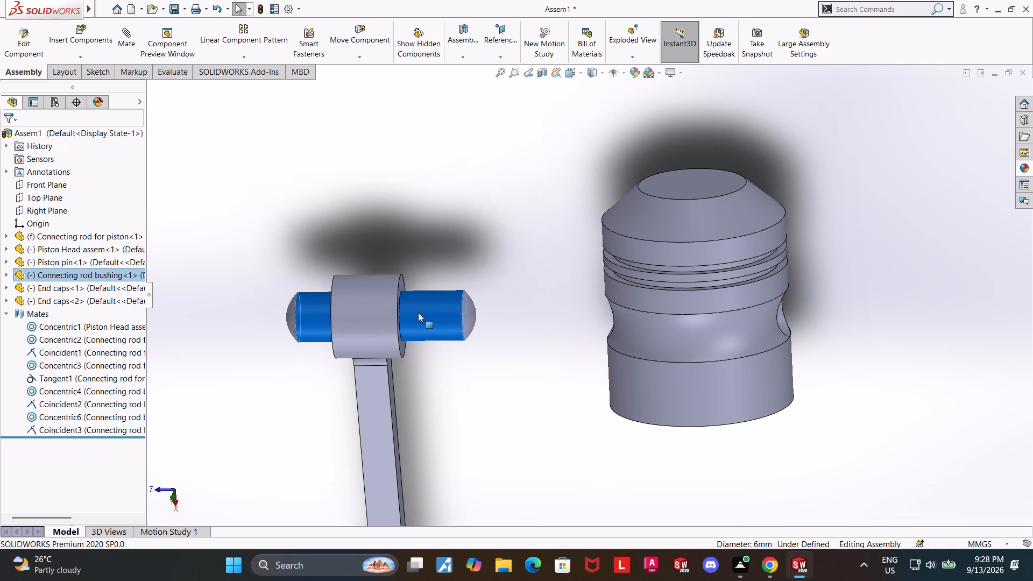
left_click_drag(418, 313, 416, 311)
Slide the piston head back over the bushing so that it encloses the connecting rod eye.
left_click(553, 401)
middle_click_drag(450, 391, 479, 388)
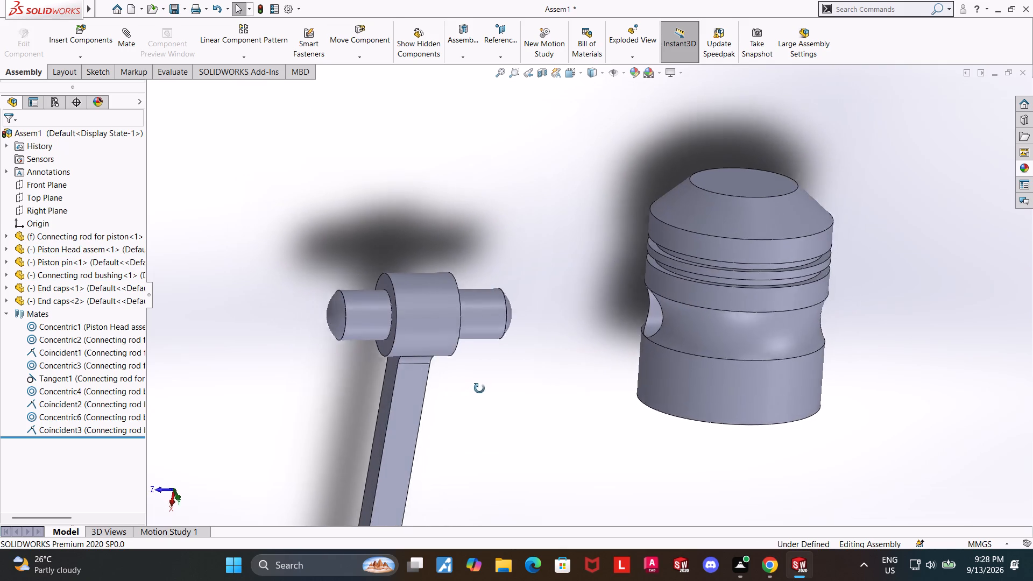
middle_click_drag(479, 388, 459, 373)
left_click_drag(760, 369, 447, 331)
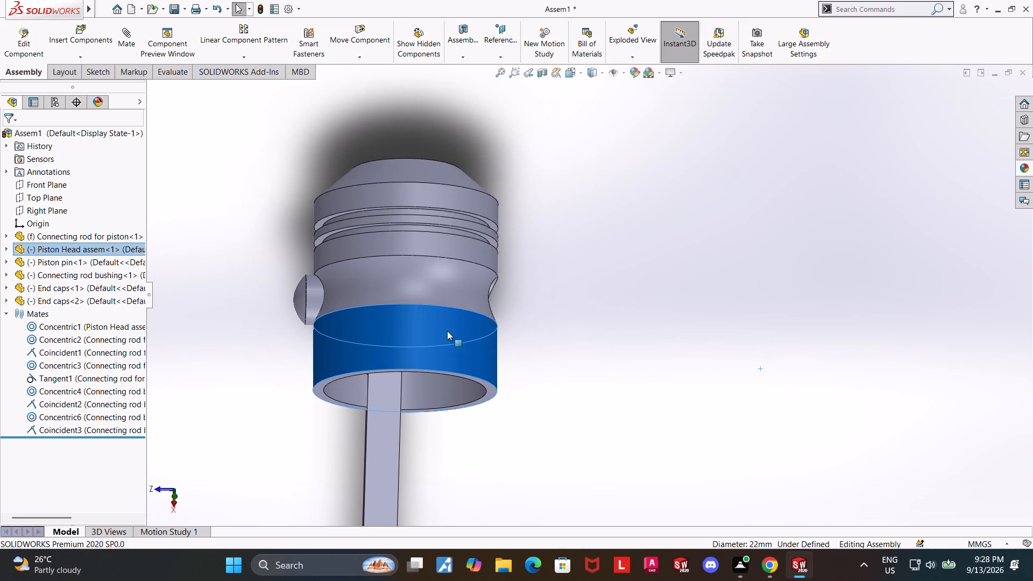
left_click_drag(447, 331, 432, 346)
Nudge the bushing sideways inside the connecting rod eye and check its fit from the piston's open underside.
middle_click_drag(560, 409, 554, 236)
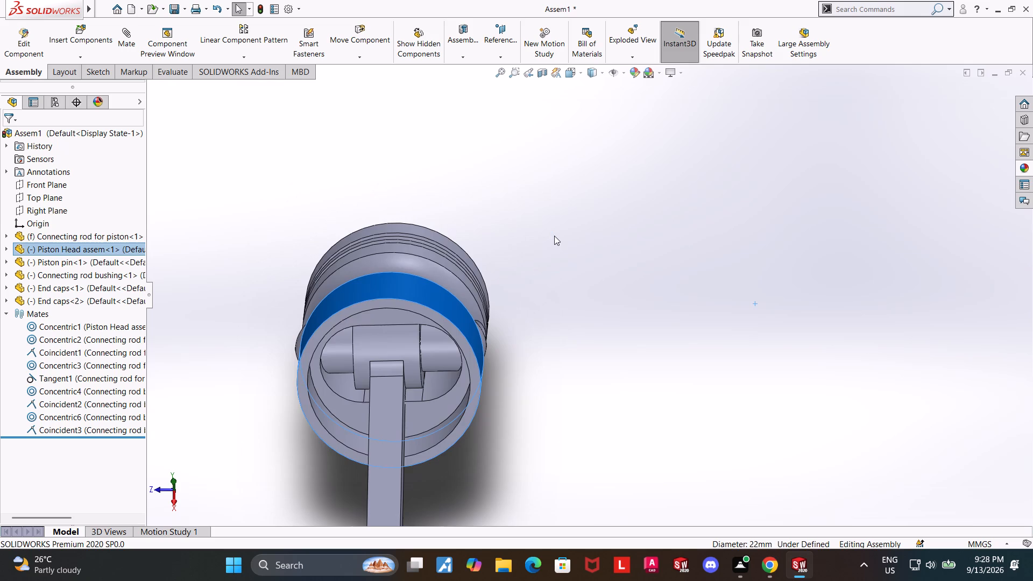
scroll(392, 343, "down", 3)
left_click_drag(503, 346, 496, 346)
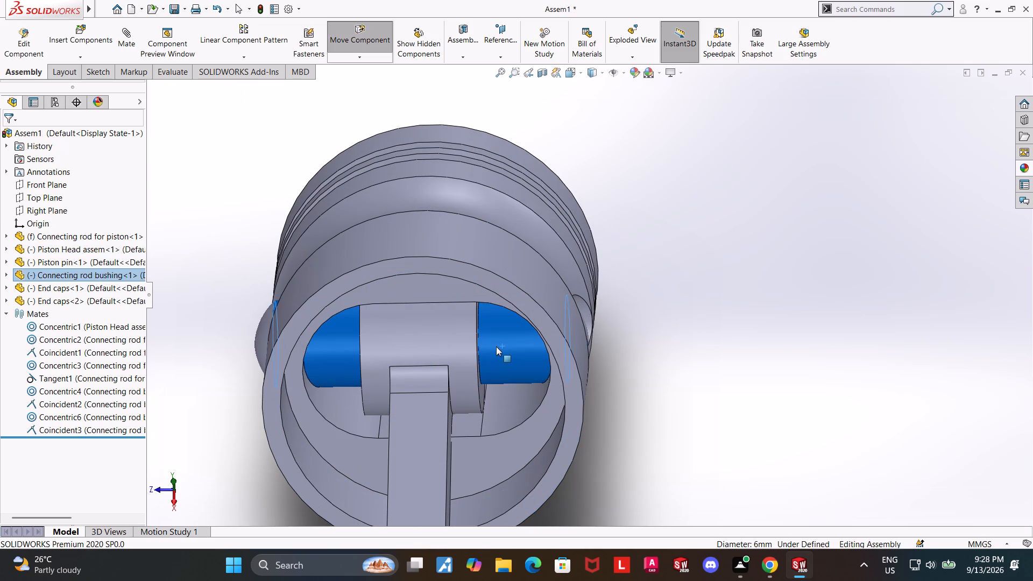
left_click_drag(496, 346, 507, 346)
middle_click_drag(735, 372, 727, 371)
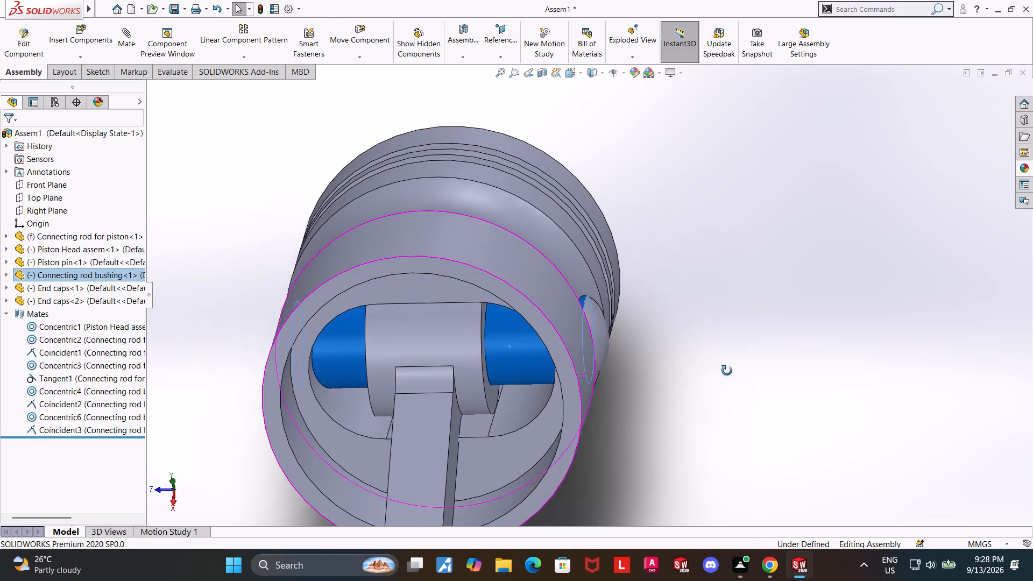
middle_click_drag(727, 371, 725, 370)
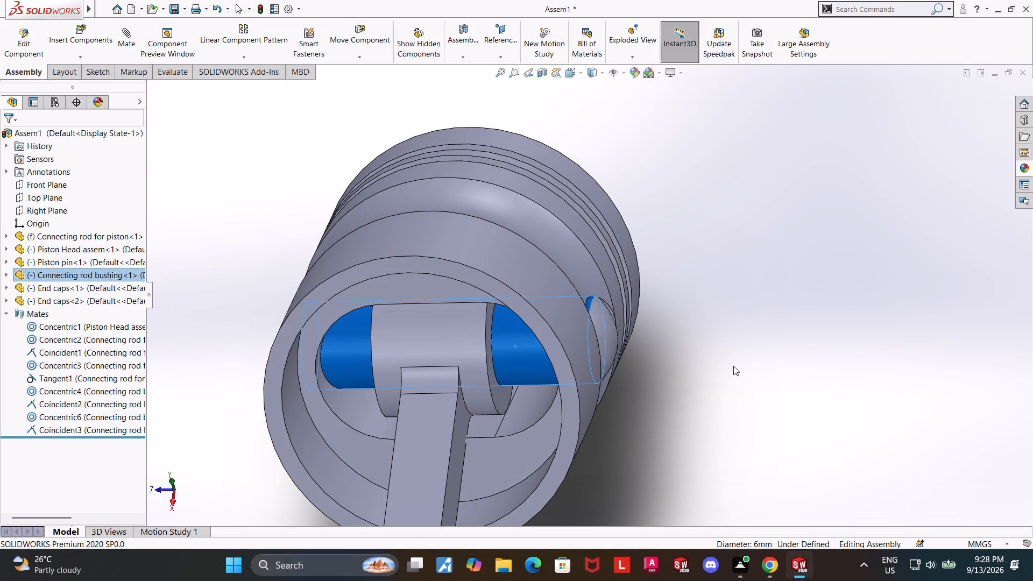
scroll(733, 366, "up", 3)
middle_click_drag(628, 327, 636, 337)
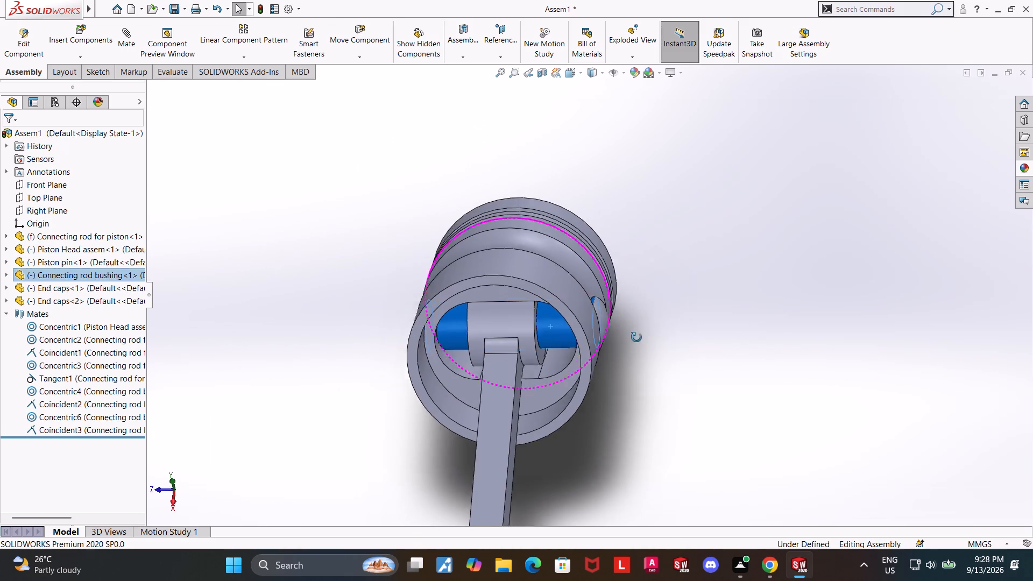
middle_click_drag(636, 337, 641, 419)
Test how the piston head slides and swings about the bushing on the connecting rod, viewing it from several sides.
left_click_drag(533, 274, 539, 363)
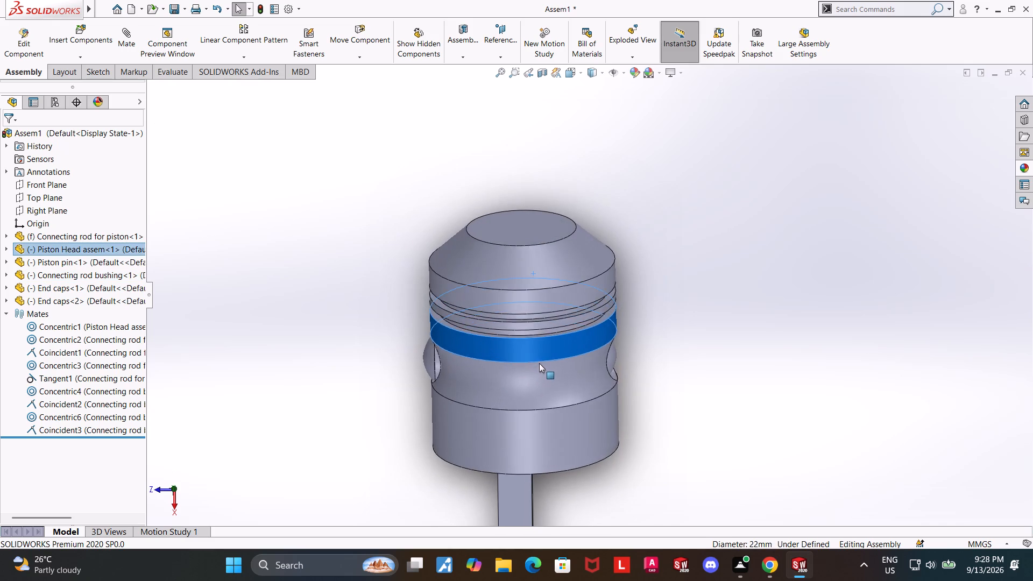
left_click_drag(539, 363, 531, 370)
left_click(531, 370)
scroll(733, 405, "up", 1)
left_click(692, 397)
middle_click_drag(664, 395, 752, 365)
left_click_drag(614, 405, 645, 391)
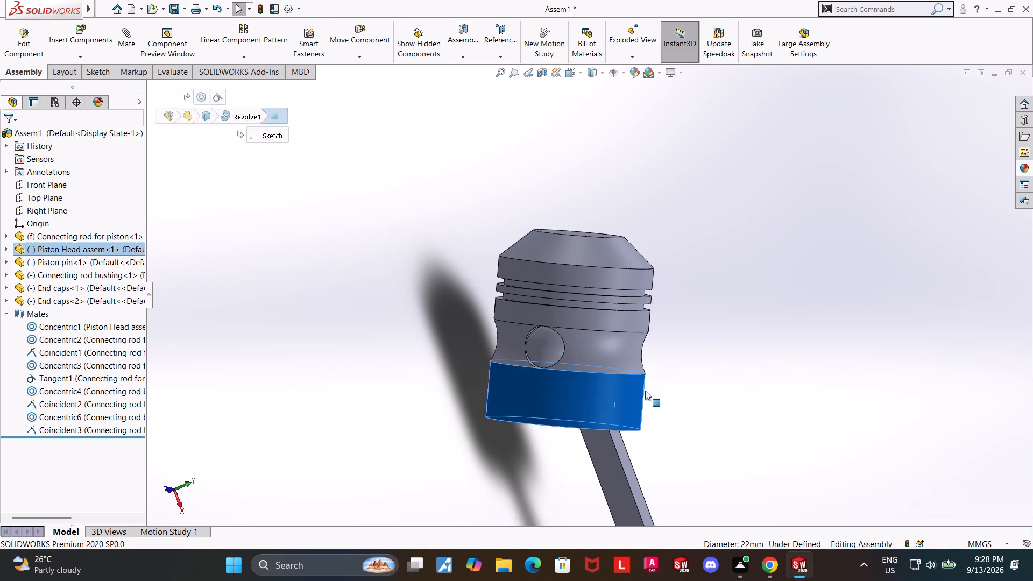
left_click_drag(645, 391, 644, 359)
middle_click_drag(788, 400, 715, 305)
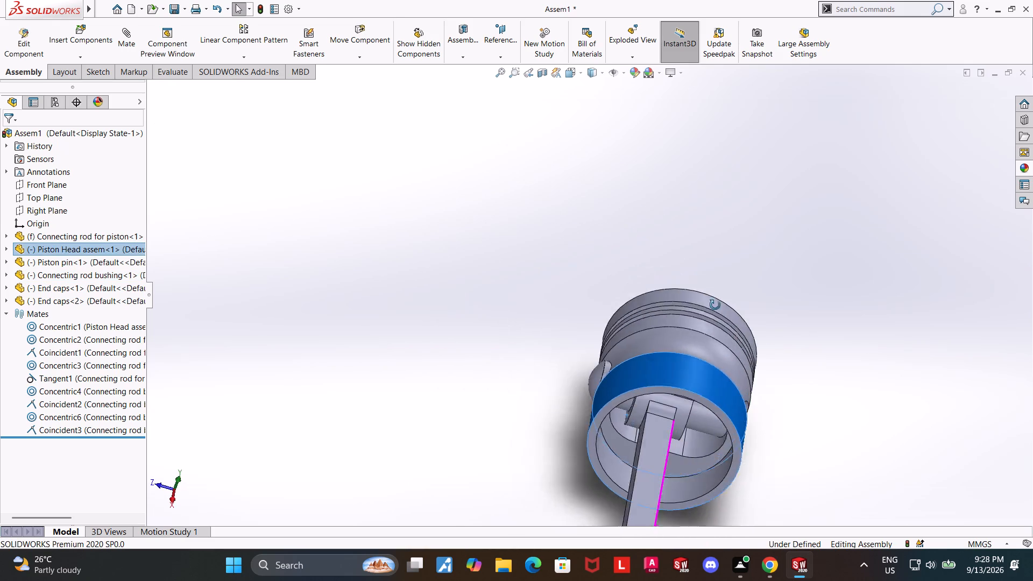
Inspect the connecting rod eye and bushing from the piston's open underside and try to move the connecting rod.
middle_click_drag(715, 305, 715, 271)
scroll(720, 441, "down", 2)
scroll(720, 441, "up", 3)
scroll(642, 450, "down", 5)
middle_click_drag(768, 322, 782, 329)
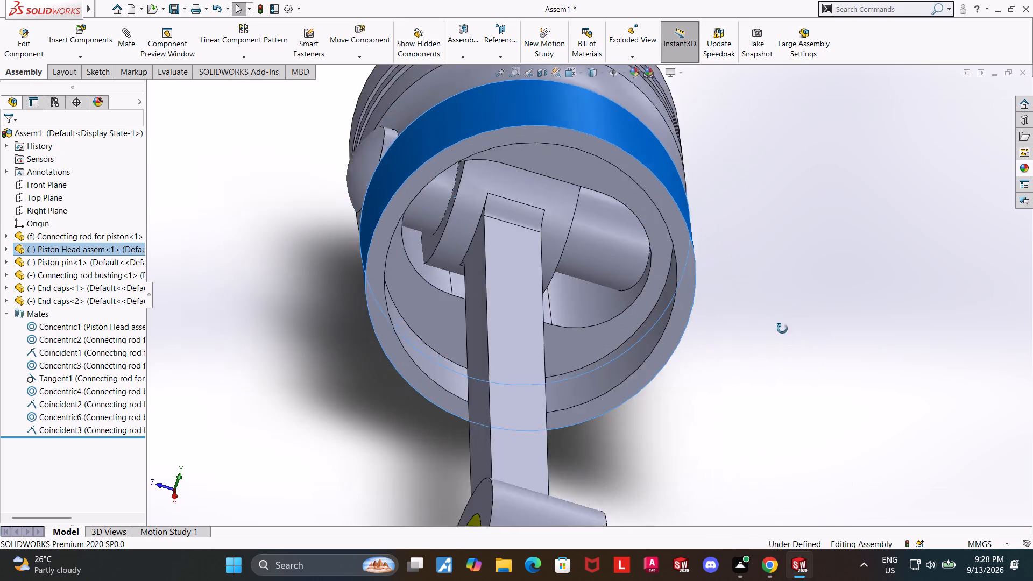
middle_click_drag(782, 329, 794, 331)
left_click_drag(491, 266, 512, 268)
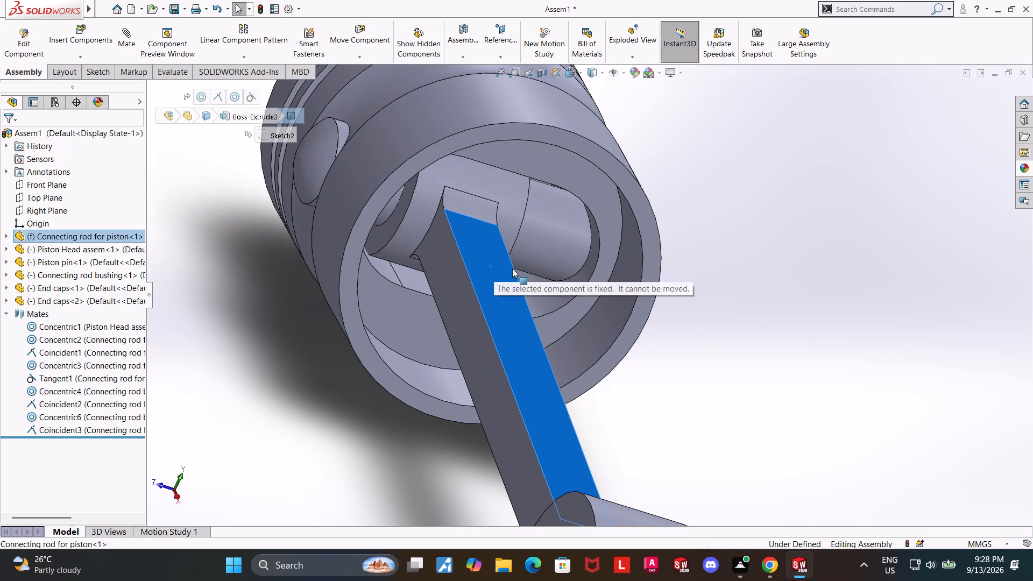
left_click_drag(512, 268, 557, 294)
middle_click_drag(723, 299, 716, 294)
middle_click_drag(693, 277, 691, 219)
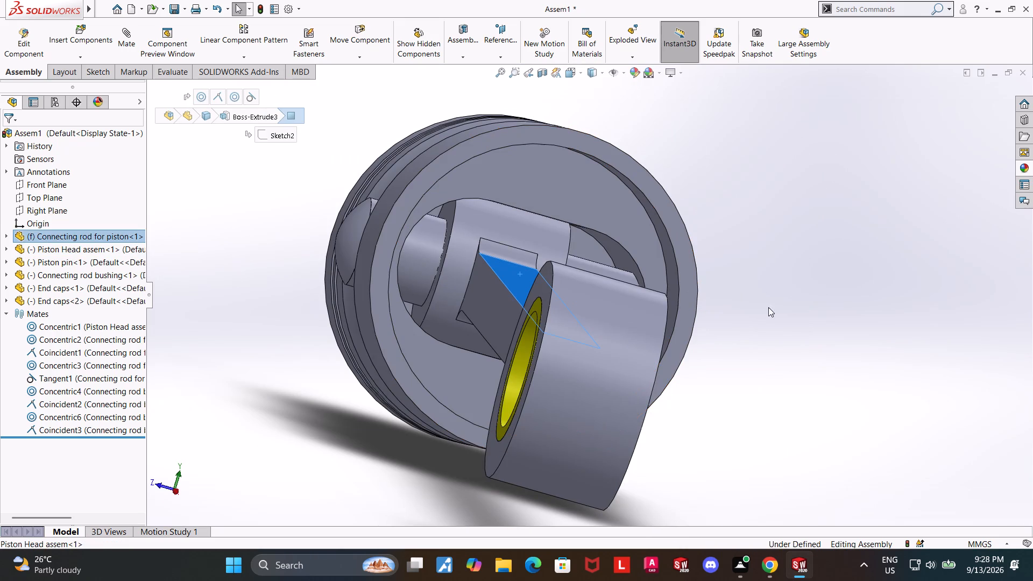
left_click(834, 273)
Nudge the piston head on the bushing and test whether the connecting rod eye moves inside it.
middle_click_drag(827, 285, 797, 307)
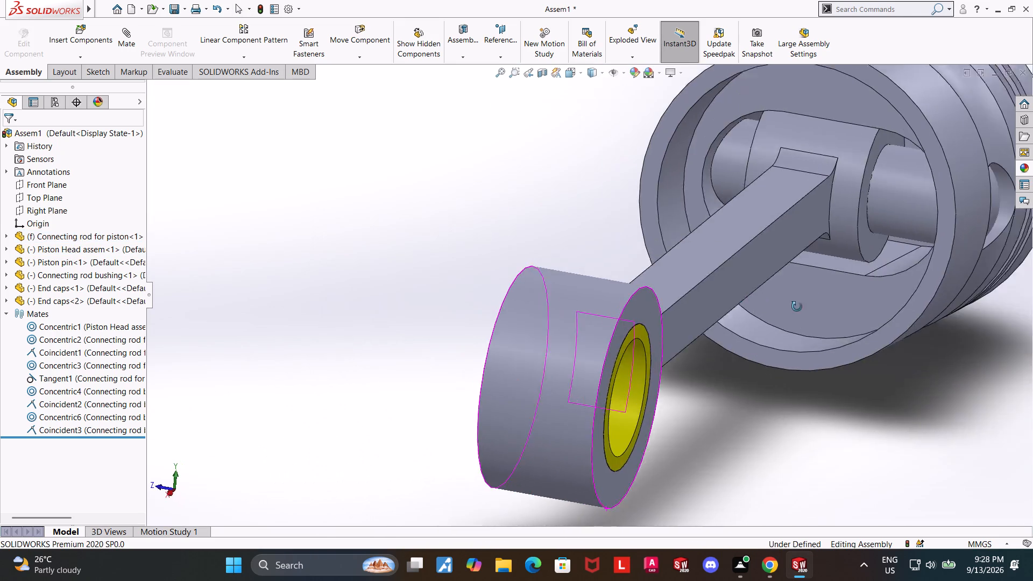
middle_click_drag(797, 307, 802, 309)
scroll(868, 211, "up", 4)
scroll(766, 155, "down", 3)
scroll(697, 235, "down", 2)
middle_click_drag(818, 276, 801, 402)
scroll(801, 402, "up", 7)
middle_click_drag(675, 330, 665, 464)
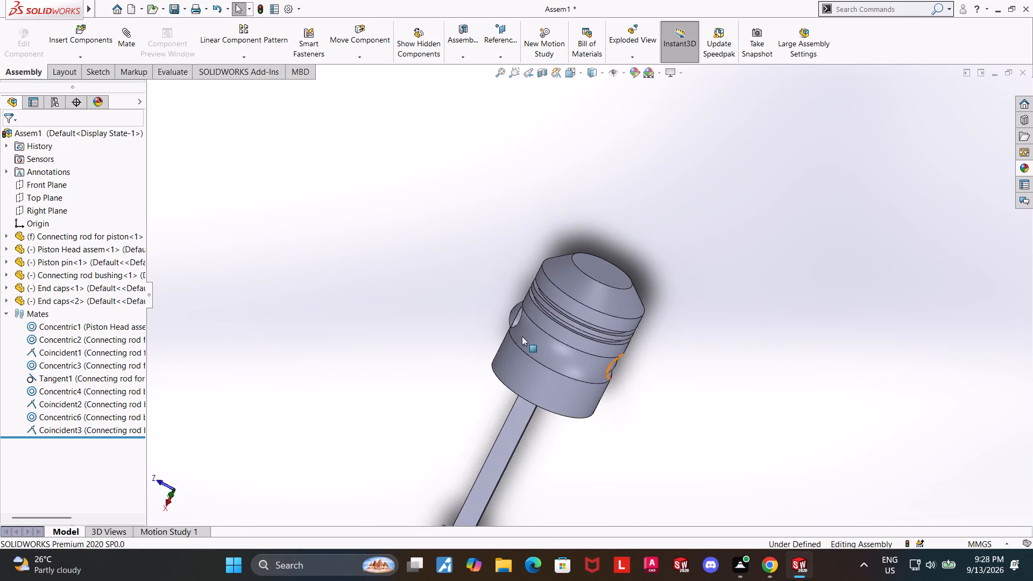
scroll(522, 335, "down", 3)
left_click_drag(602, 337, 595, 327)
middle_click_drag(707, 373, 763, 202)
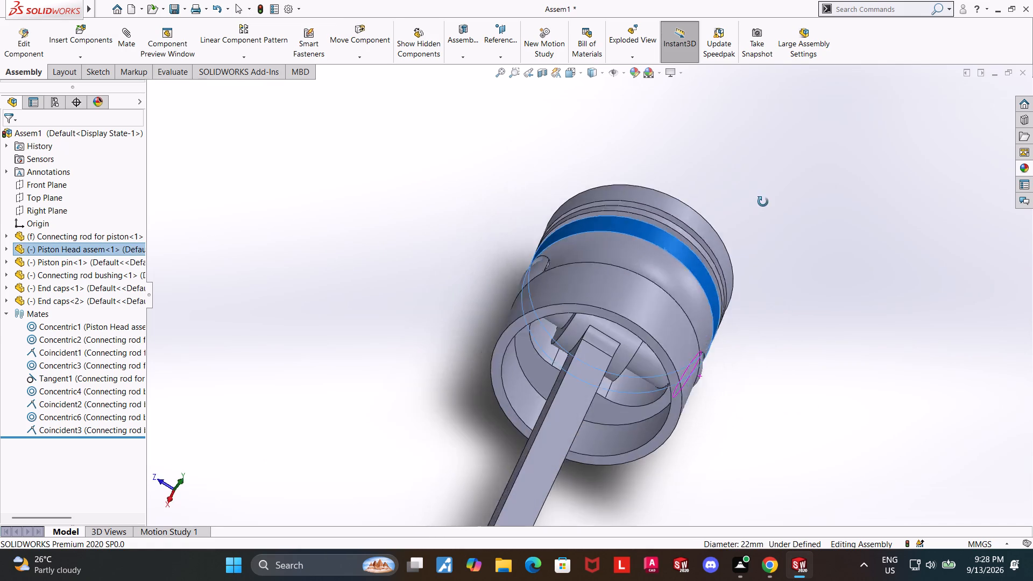
middle_click_drag(763, 202, 767, 156)
left_click_drag(631, 324, 641, 335)
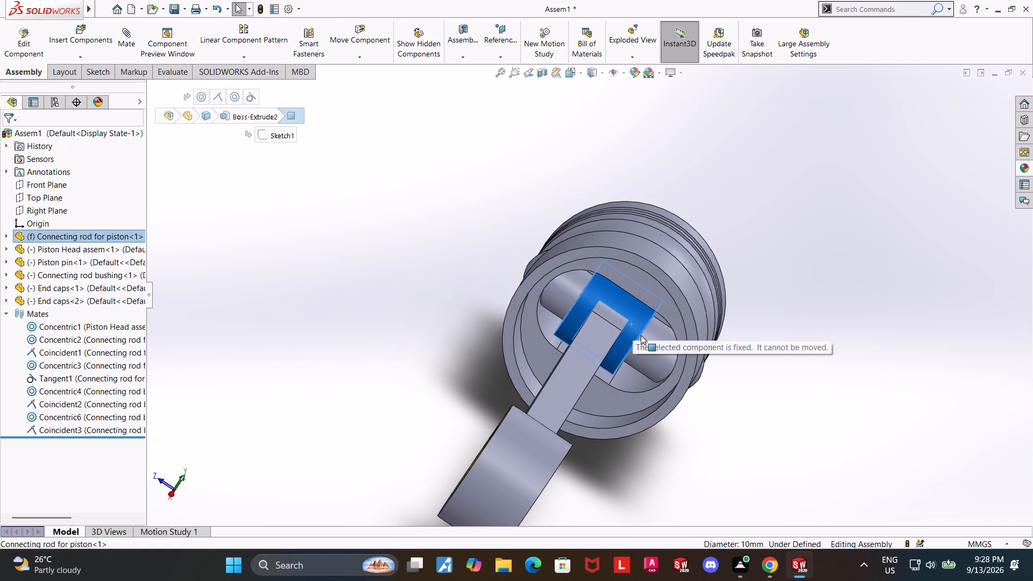
left_click_drag(641, 335, 648, 342)
left_click(650, 350)
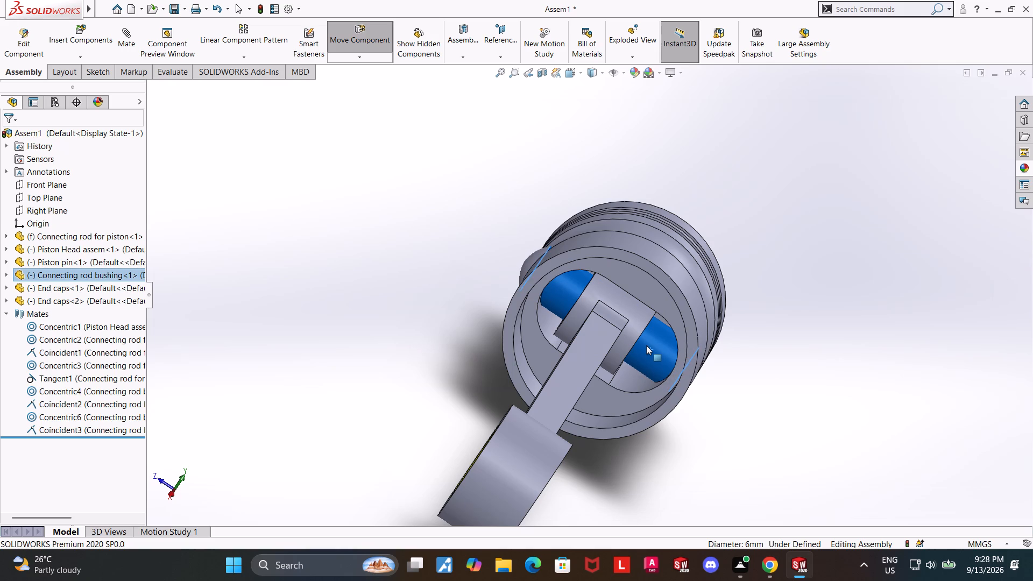
Examine the gaps between the piston head, the bushing and the connecting rod eye from several sides.
middle_click_drag(865, 365, 904, 395)
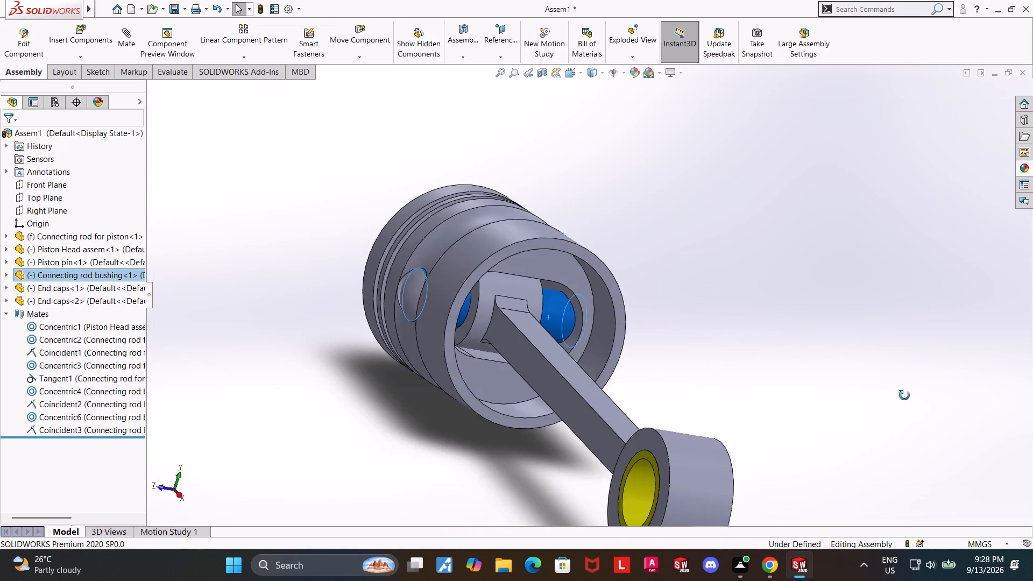
middle_click_drag(904, 395, 861, 452)
middle_click_drag(798, 339, 801, 410)
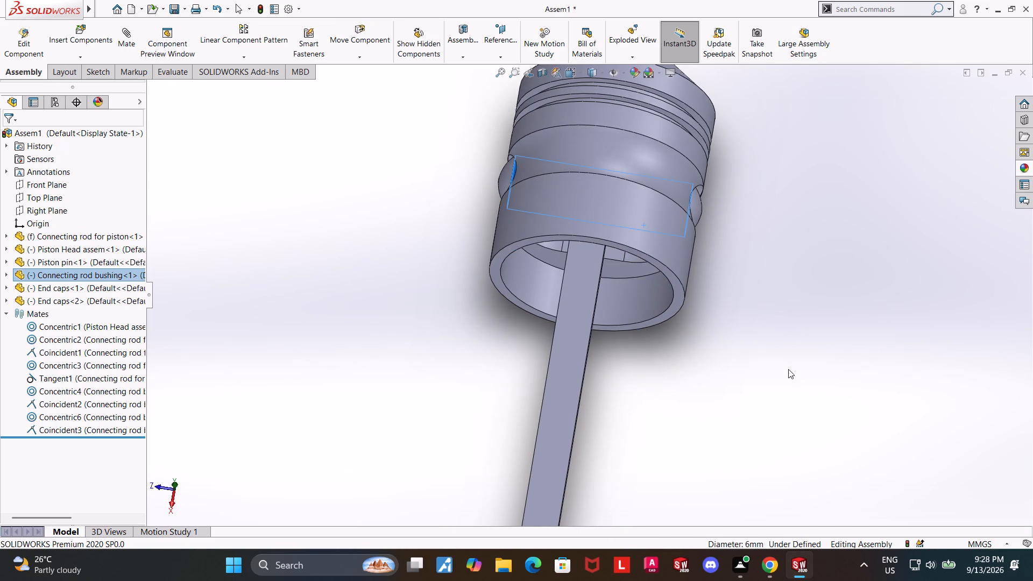
scroll(666, 315, "down", 2)
middle_click_drag(702, 409, 696, 299)
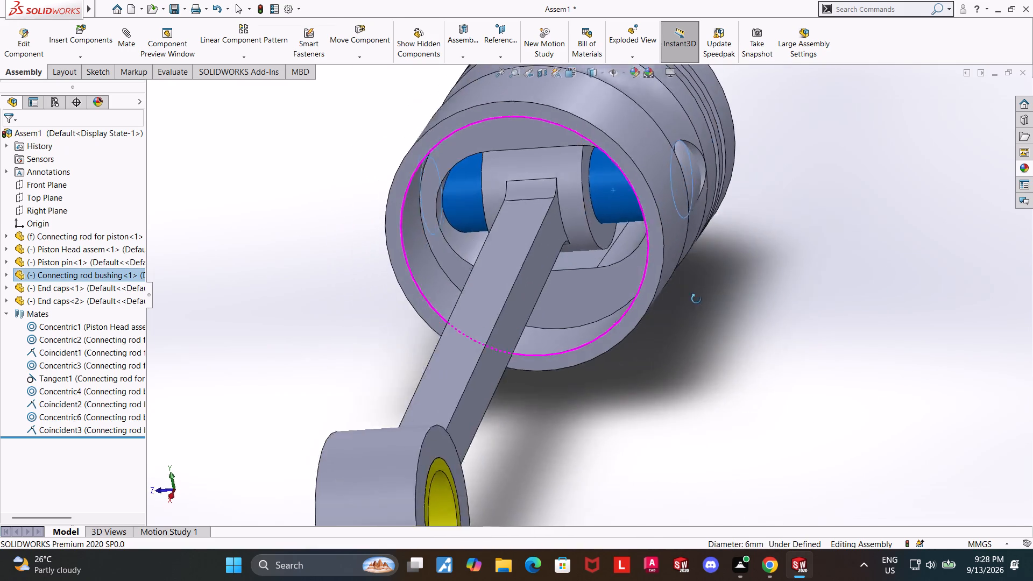
middle_click_drag(696, 299, 766, 290)
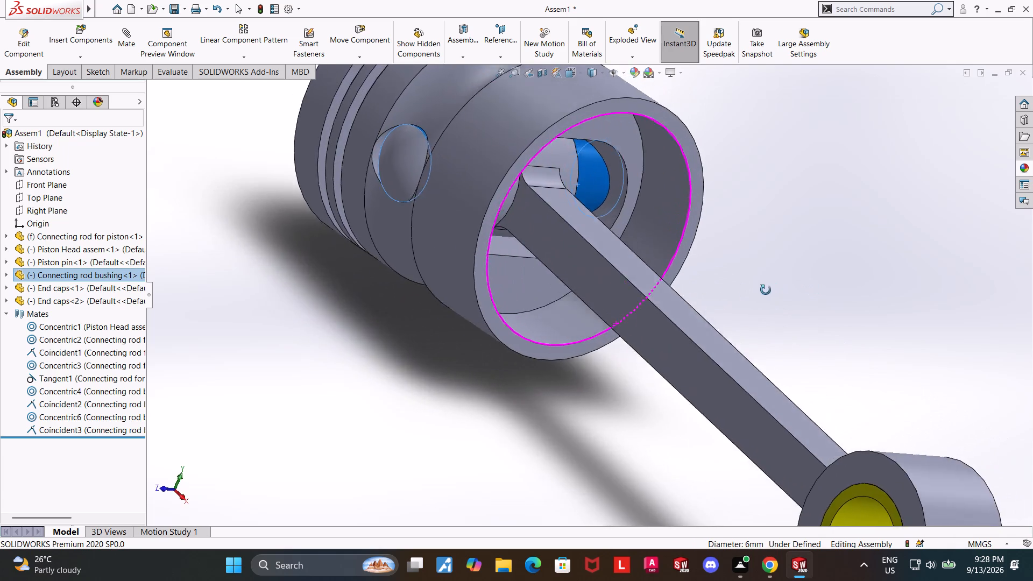
middle_click_drag(766, 290, 731, 292)
middle_click_drag(731, 292, 702, 286)
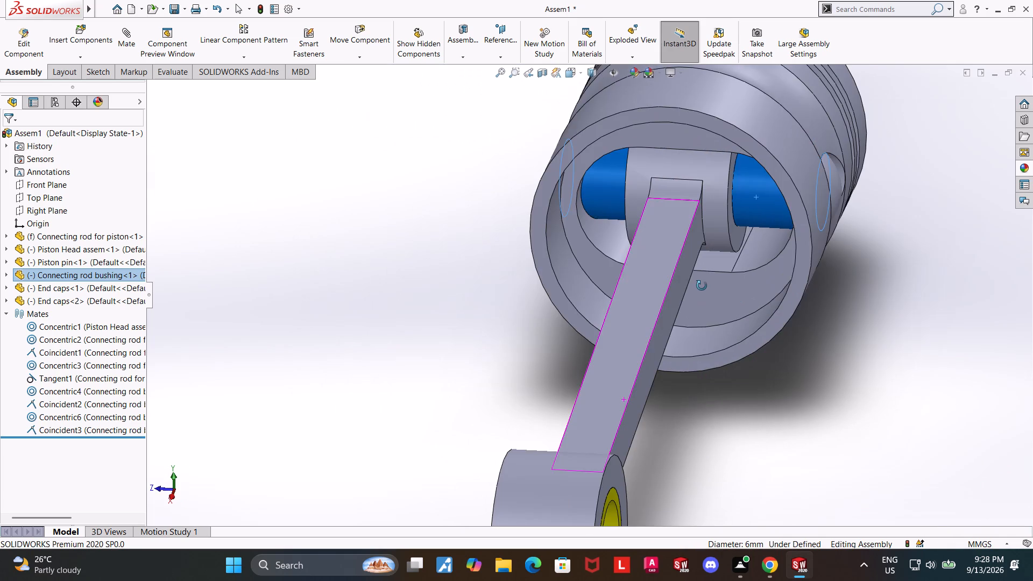
middle_click_drag(702, 286, 700, 285)
scroll(776, 267, "up", 4)
scroll(717, 225, "down", 4)
scroll(719, 268, "up", 2)
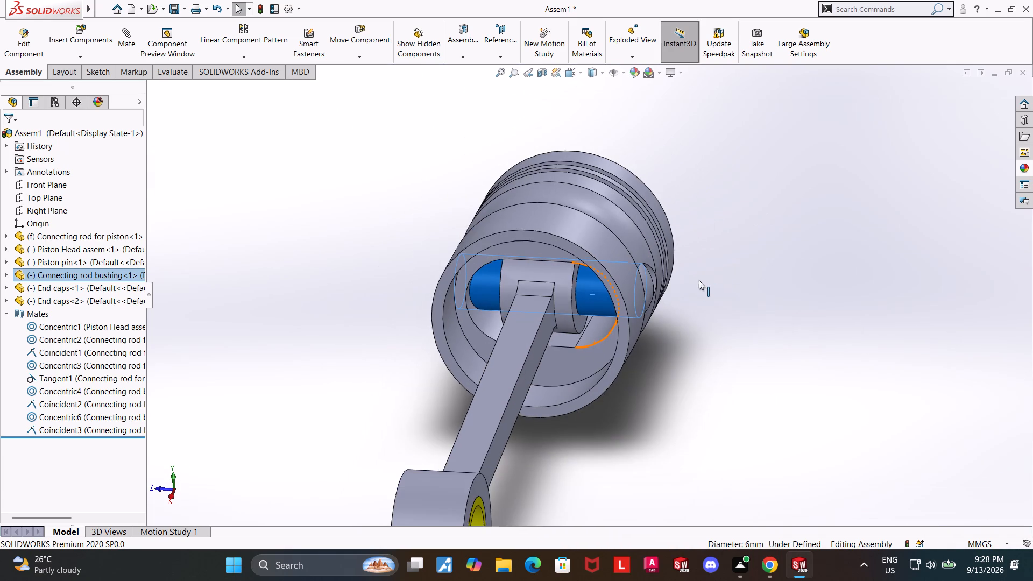
middle_click_drag(693, 285, 653, 290)
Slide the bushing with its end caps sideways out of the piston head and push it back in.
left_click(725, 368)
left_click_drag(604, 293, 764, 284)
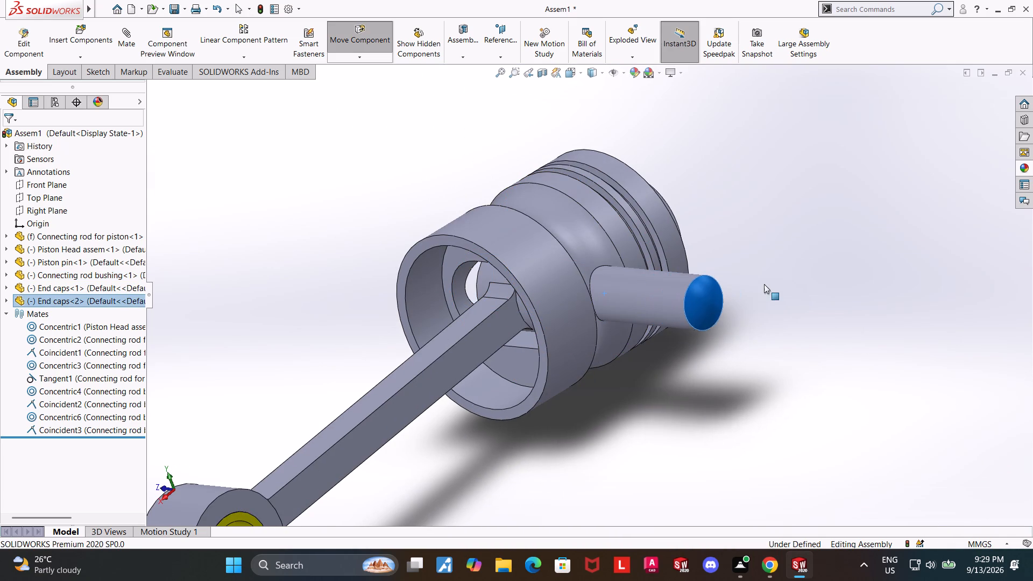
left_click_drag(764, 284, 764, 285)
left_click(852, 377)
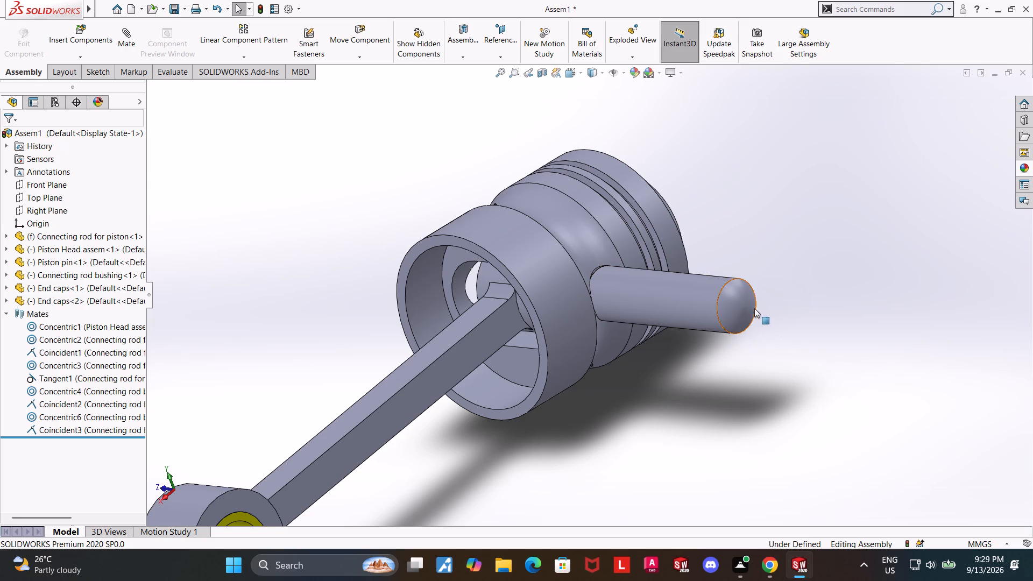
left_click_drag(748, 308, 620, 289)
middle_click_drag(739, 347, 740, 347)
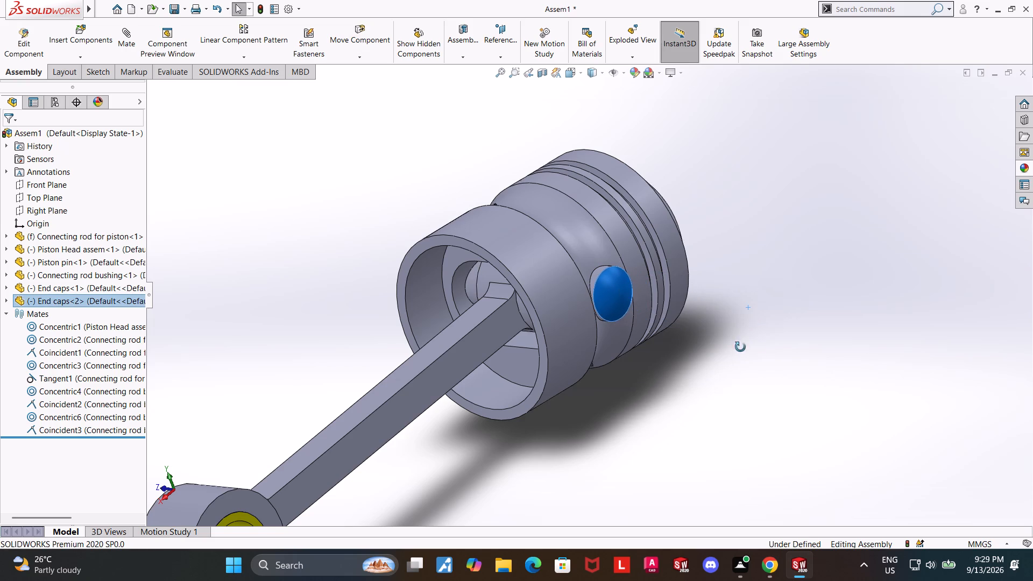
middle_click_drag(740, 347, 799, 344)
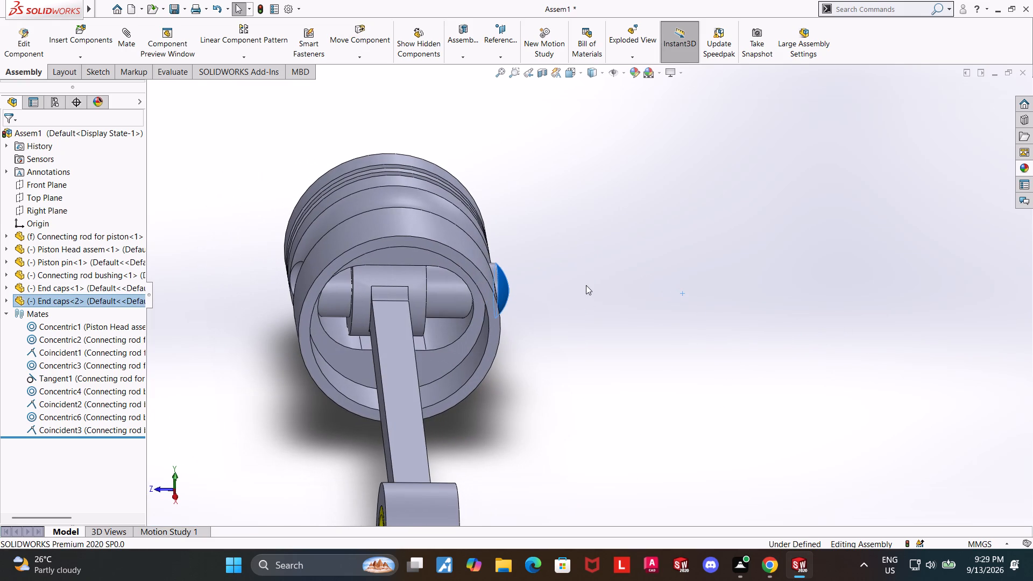
Nudge the bushing slightly sideways within the piston head, checking it from the open underside.
scroll(581, 285, "up", 1)
middle_click_drag(578, 297, 585, 366)
middle_click_drag(543, 259, 534, 194)
left_click_drag(466, 279, 454, 276)
scroll(499, 320, "down", 4)
left_click(640, 358)
scroll(606, 340, "up", 2)
middle_click_drag(602, 338, 593, 321)
scroll(583, 290, "up", 2)
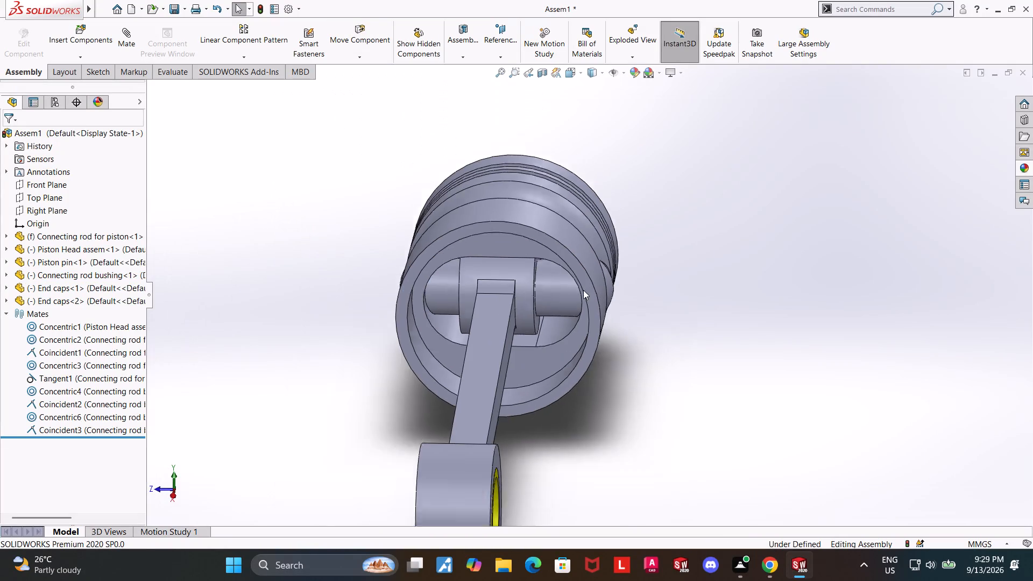
scroll(583, 290, "up", 2)
scroll(551, 292, "down", 5)
Shift the bushing and the piston head slightly sideways so the end caps protrude about evenly from the piston.
middle_click_drag(688, 383, 697, 345)
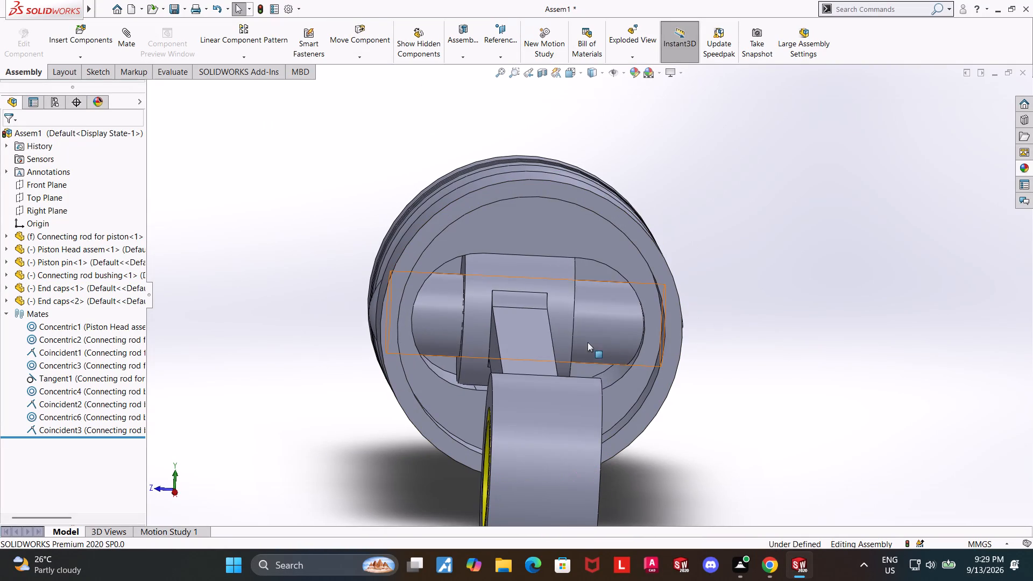
left_click_drag(528, 440, 504, 348)
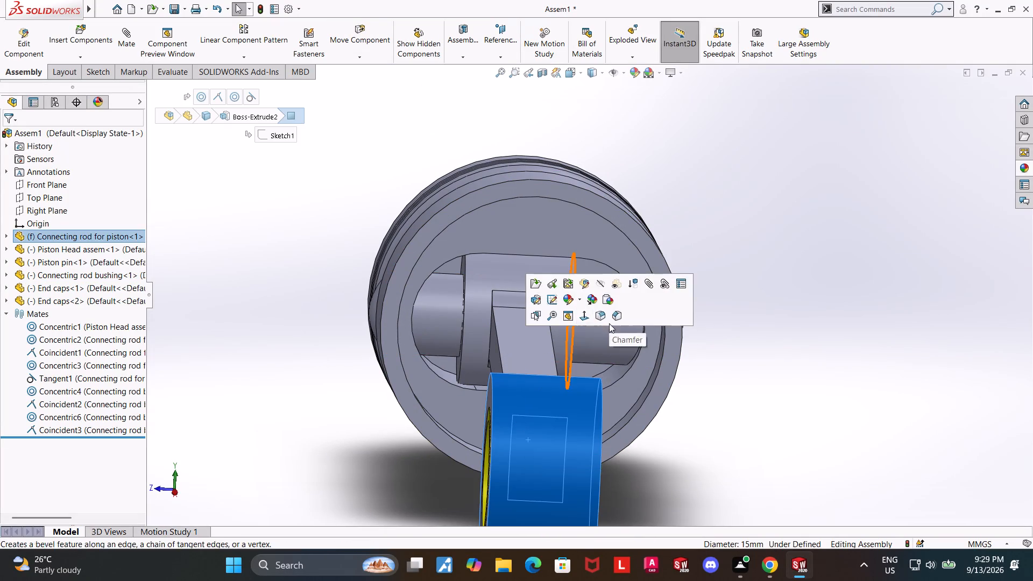
left_click(847, 387)
left_click_drag(611, 327, 604, 325)
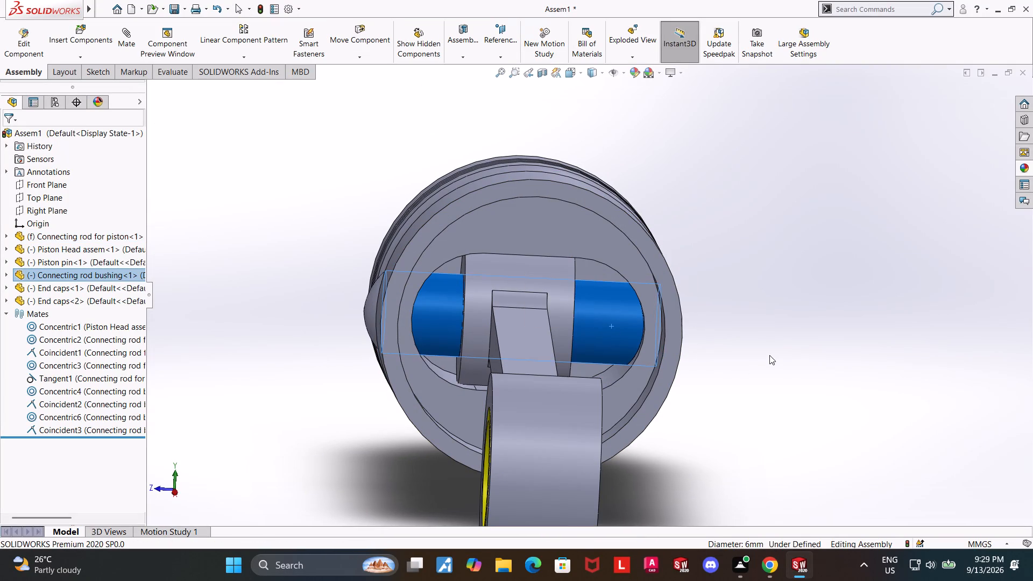
middle_click(768, 355)
left_click(760, 359)
middle_click_drag(741, 358, 740, 351)
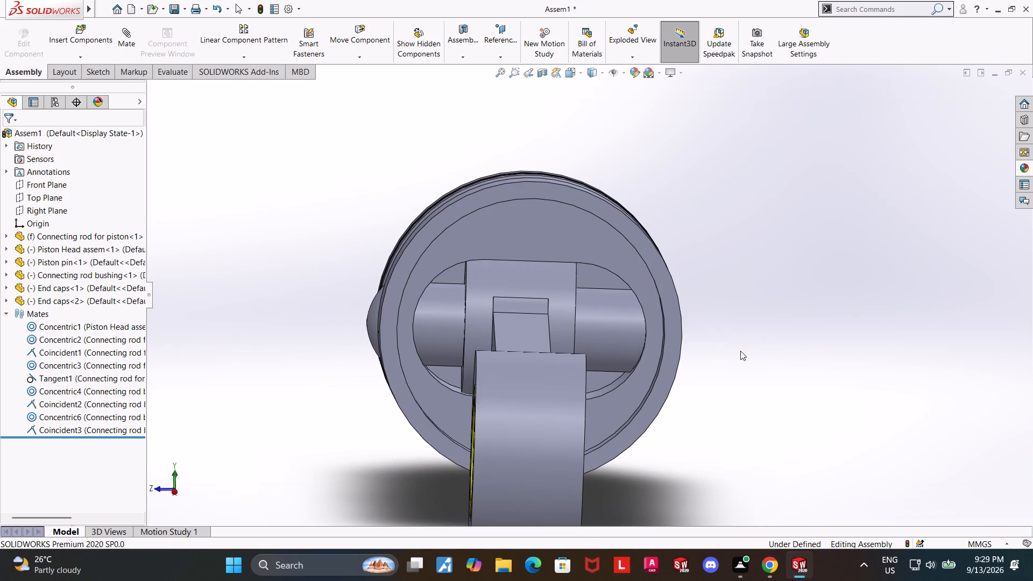
left_click_drag(615, 255, 605, 253)
Examine how far the end caps protrude on both sides of the piston head and how the rod eye is centred.
middle_click_drag(730, 275, 731, 371)
scroll(683, 219, "down", 1)
middle_click_drag(682, 226, 684, 328)
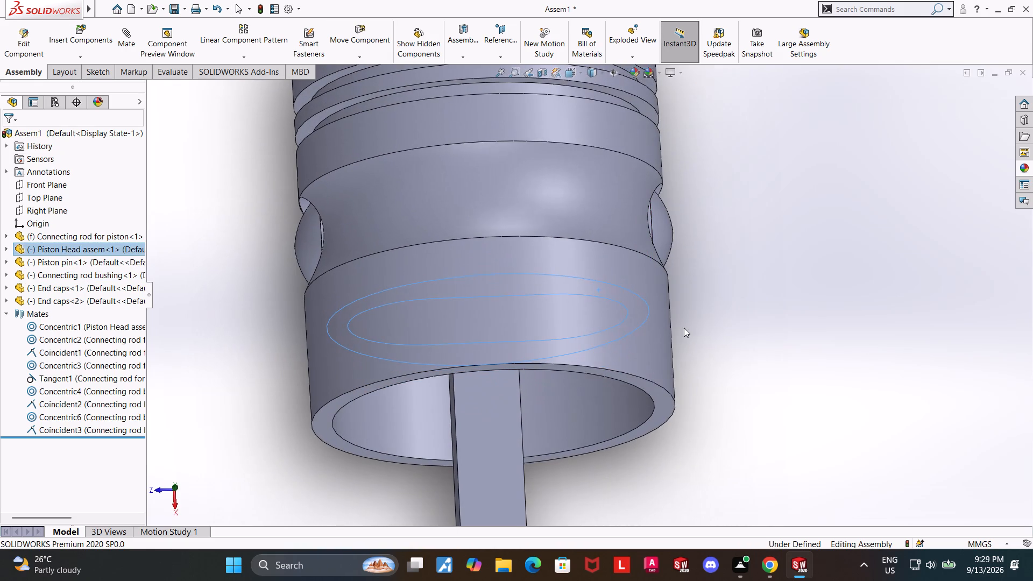
left_click(727, 274)
middle_click_drag(738, 262, 736, 340)
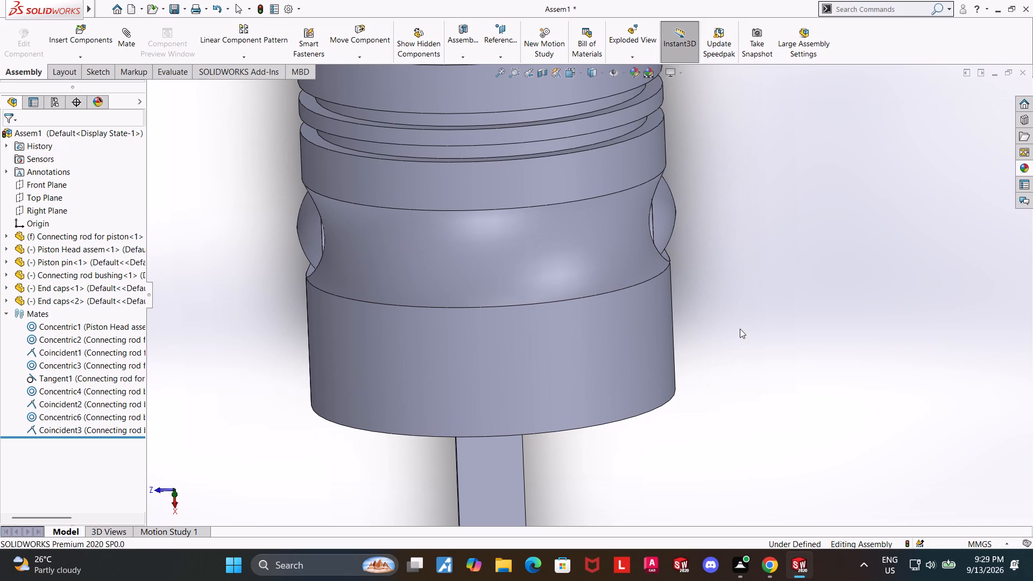
scroll(725, 266, "up", 3)
scroll(614, 211, "down", 3)
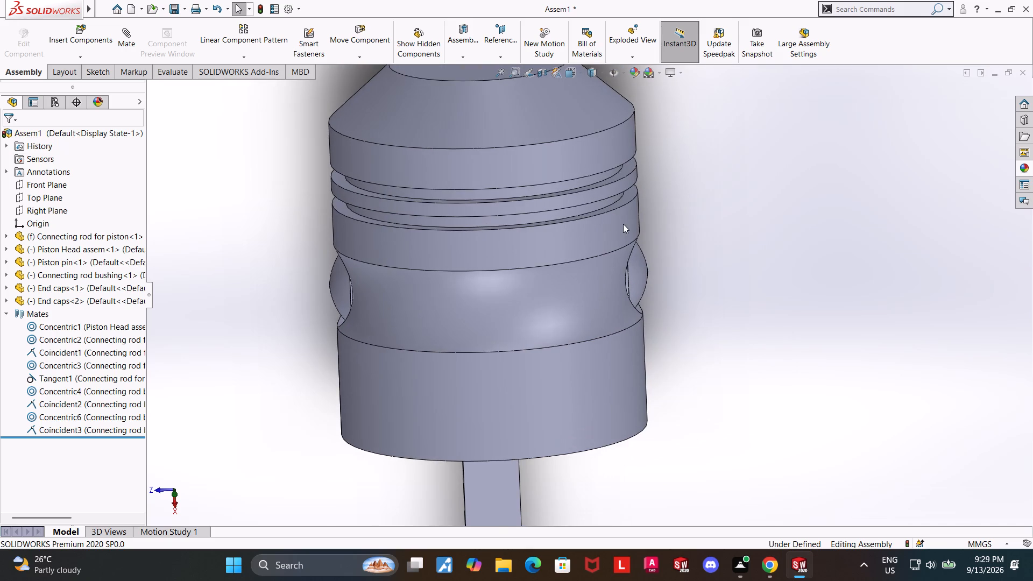
middle_click_drag(729, 301, 737, 102)
scroll(737, 102, "down", 1)
middle_click_drag(694, 342, 680, 273)
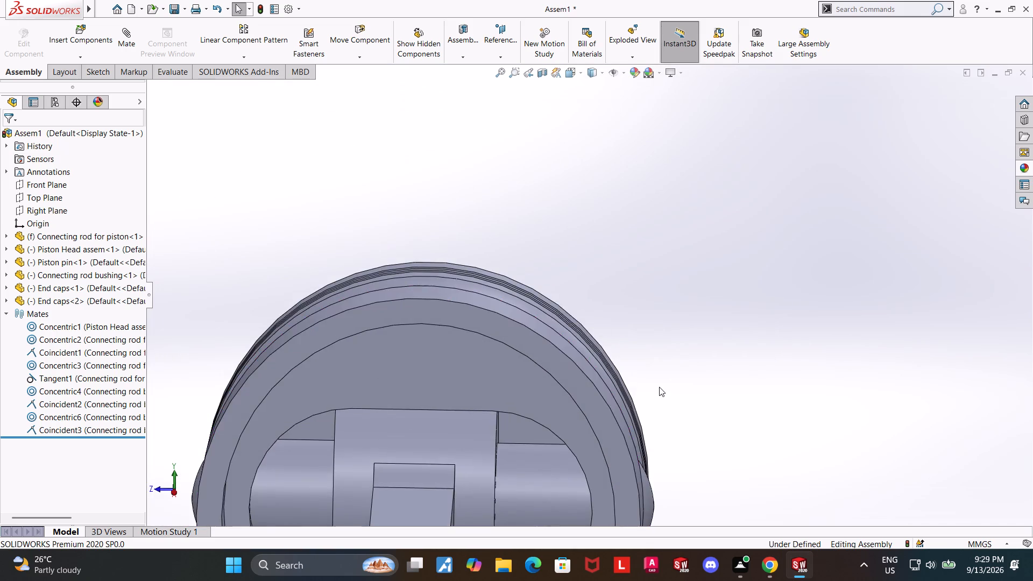
scroll(662, 389, "up", 4)
middle_click_drag(644, 413, 659, 433)
middle_click_drag(694, 434, 669, 416)
middle_click(668, 417)
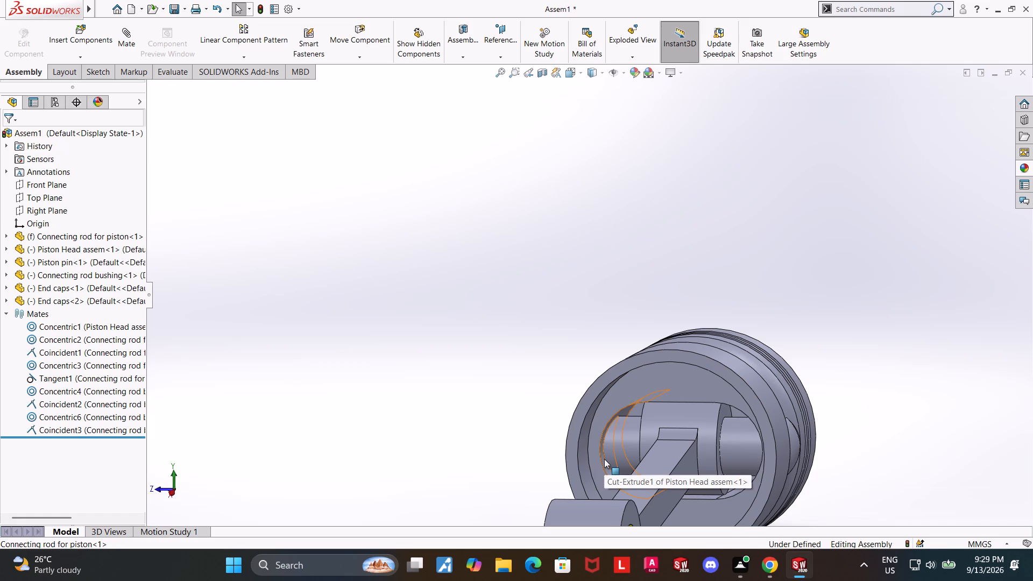
Set up a 5 mm distance mate between the rounded end face of the piston head's inner slot and the flat side of the rod eye.
left_click(604, 459)
middle_click_drag(940, 474, 968, 481)
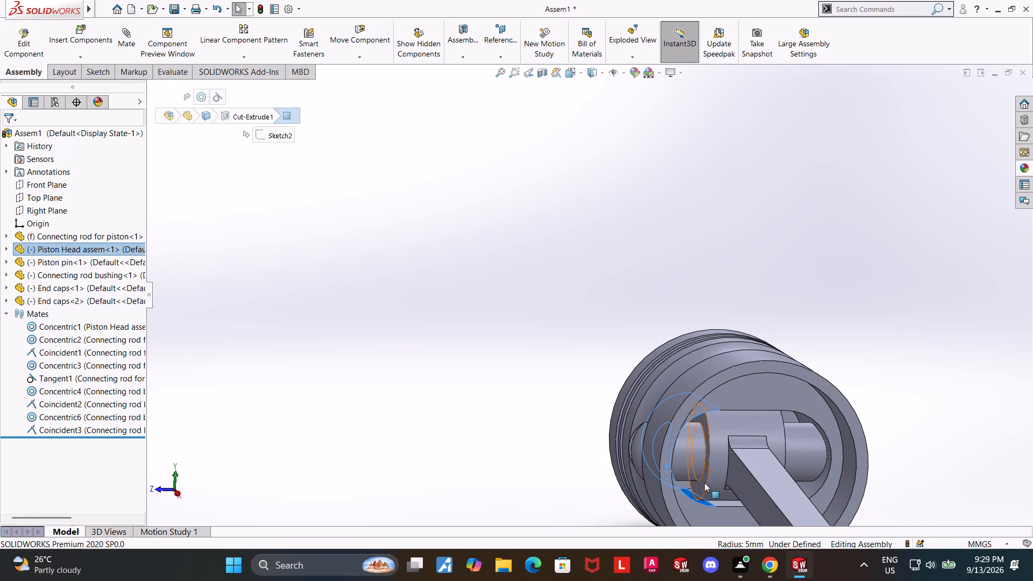
left_click(704, 480, "ctrl")
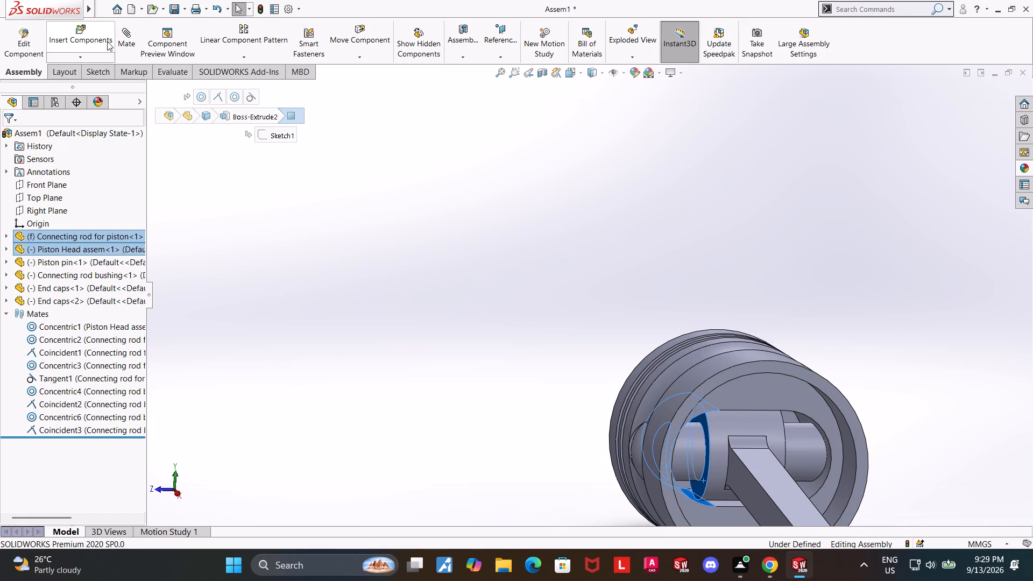
left_click(128, 37)
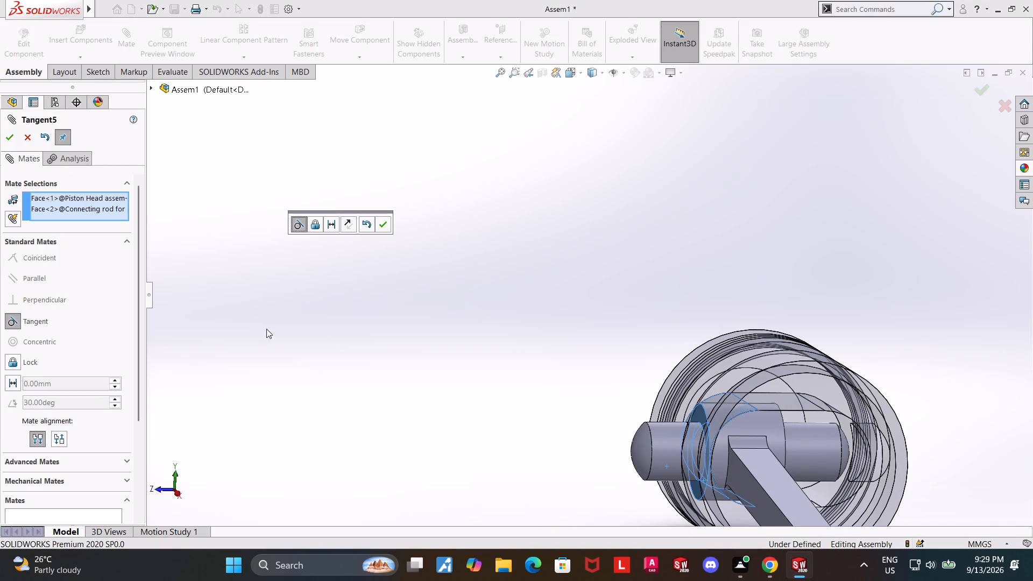
left_click(13, 381)
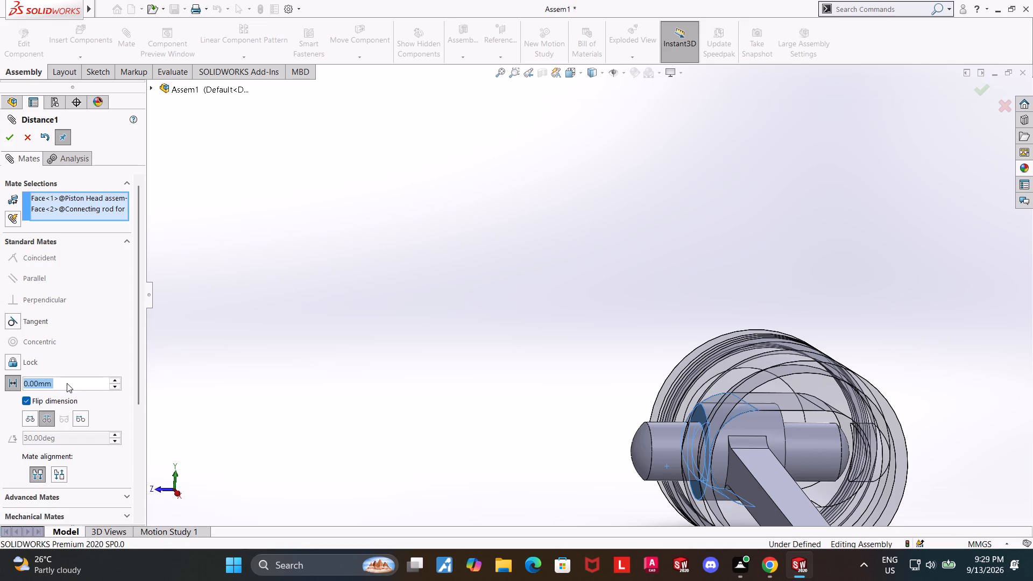
left_click(69, 383)
left_click_drag(69, 384, 63, 385)
key("5")
key("Return")
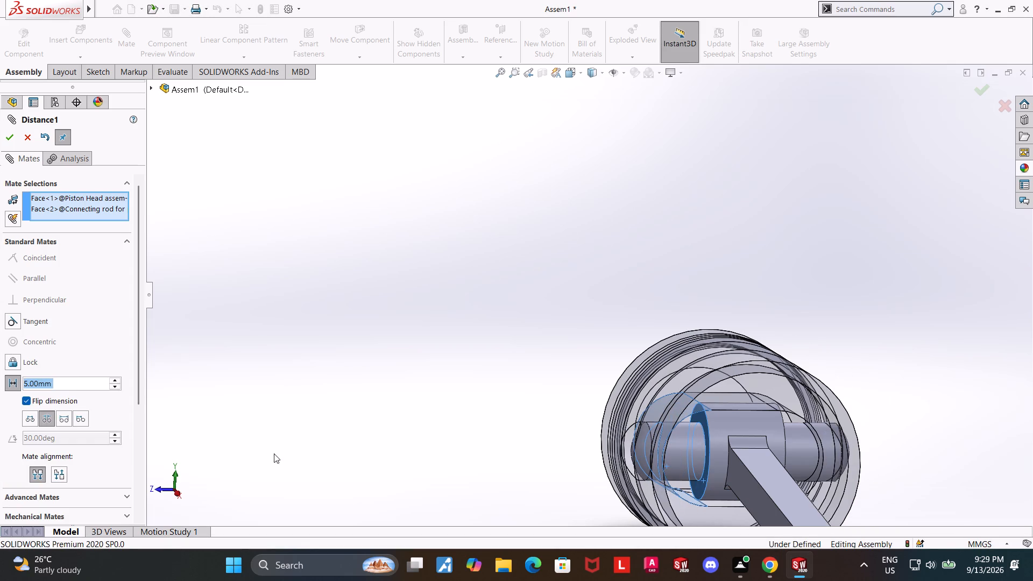
Set the distance between the piston's slot end and the rod eye's side to 4 mm and finish the mate.
middle_click_drag(447, 430, 430, 412)
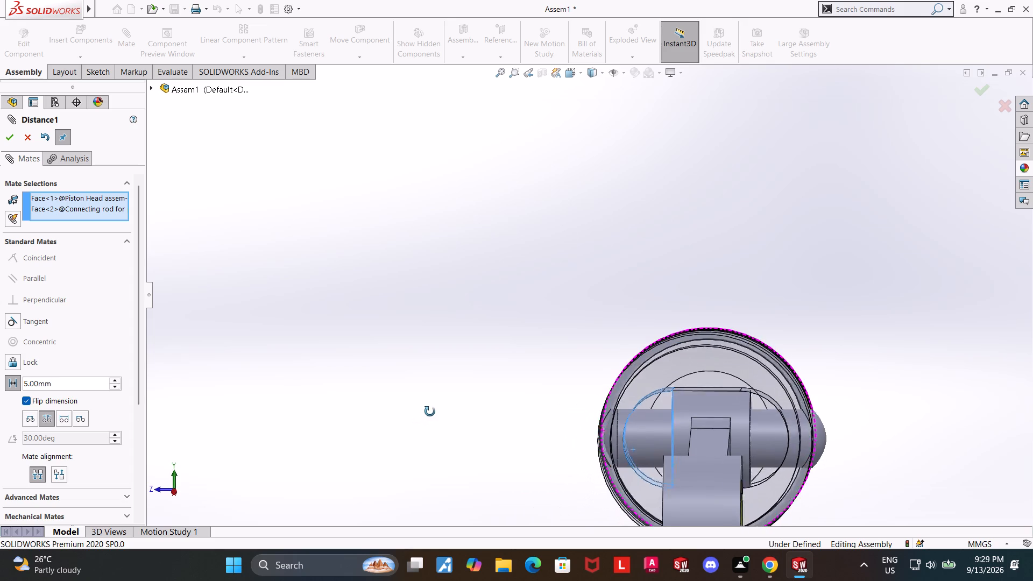
middle_click_drag(430, 412, 431, 409)
left_click(65, 382)
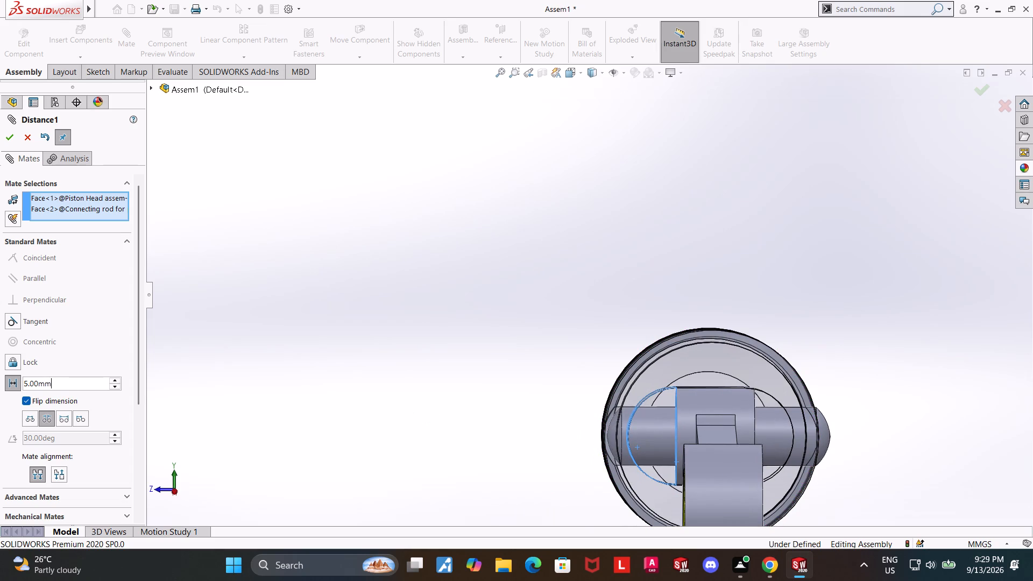
left_click_drag(65, 382, 16, 379)
key("4")
key("Return")
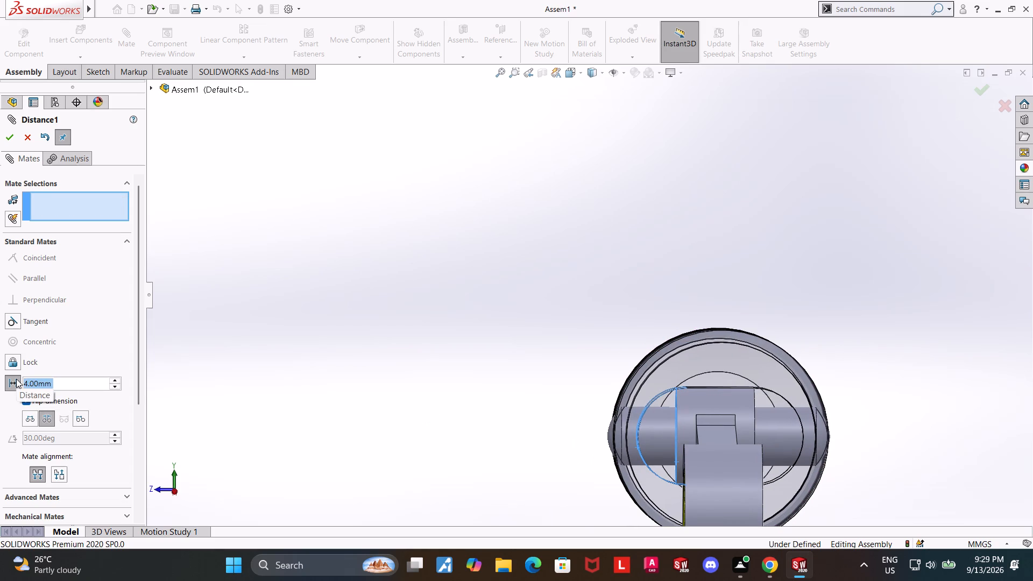
left_click(3, 138)
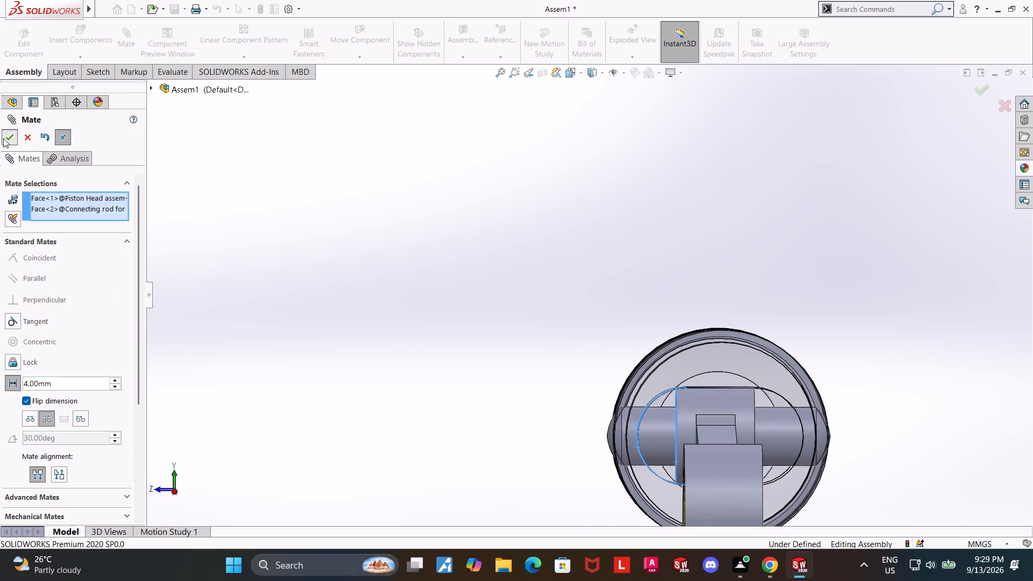
scroll(590, 390, "up", 4)
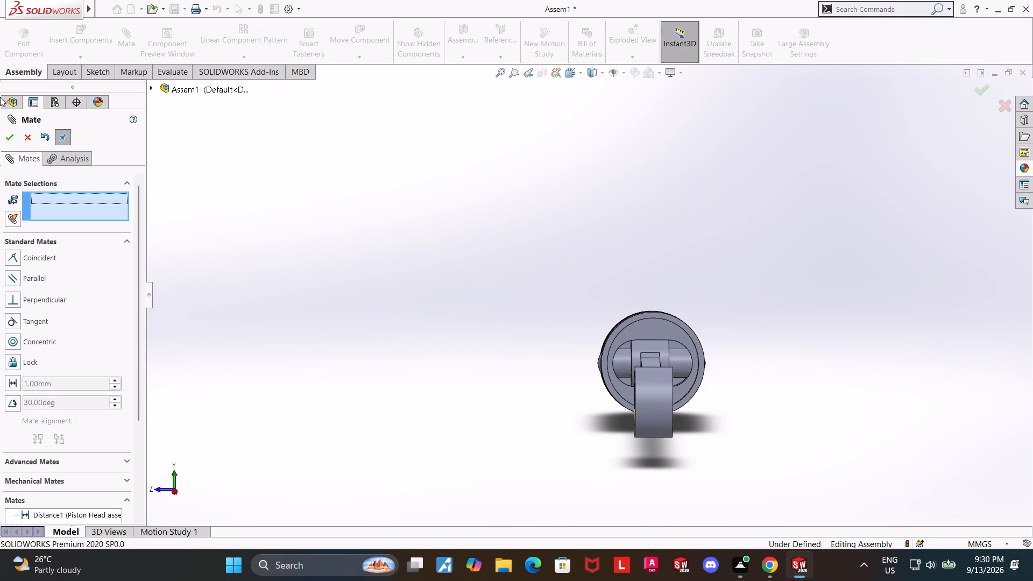
left_click(9, 144)
left_click(714, 321)
Swing the piston head back and forth about the pin, checking its movement from the rod side.
scroll(722, 332, "down", 2)
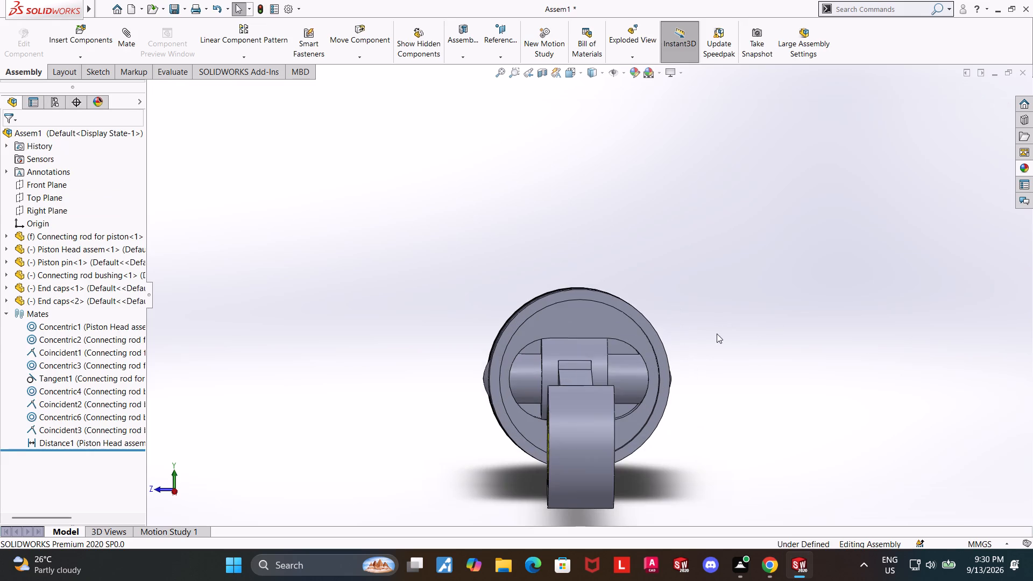
scroll(717, 334, "down", 1)
middle_click_drag(705, 333, 698, 433)
middle_click_drag(655, 197, 663, 231)
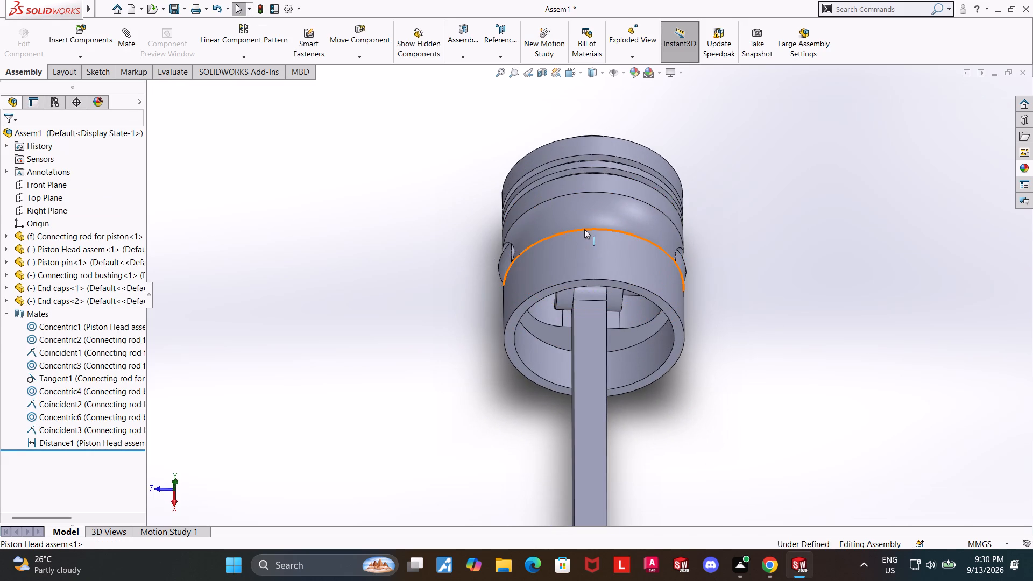
left_click_drag(584, 229, 585, 324)
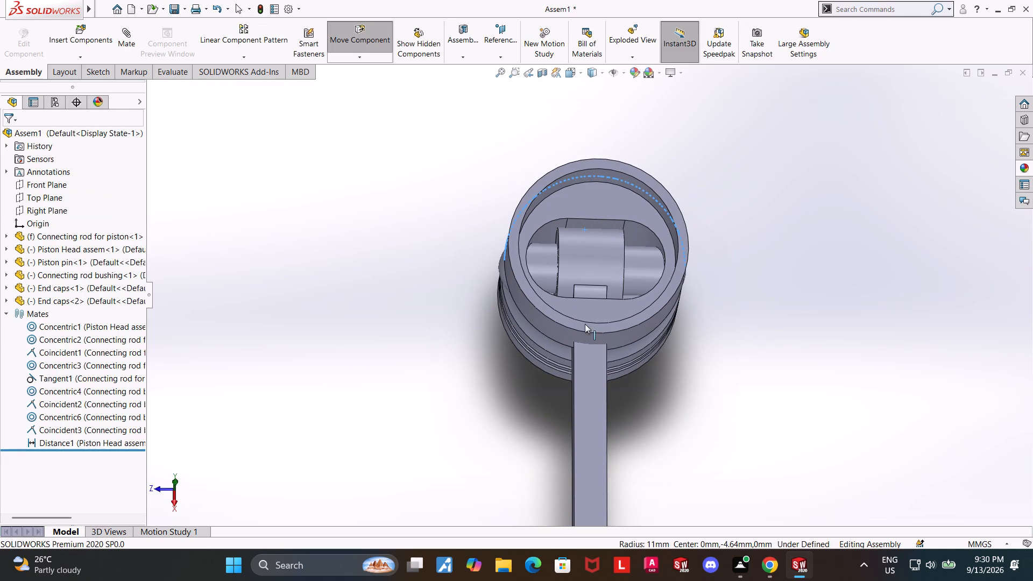
left_click_drag(585, 324, 591, 292)
middle_click_drag(740, 250, 731, 350)
scroll(731, 350, "up", 2)
left_click_drag(604, 188, 598, 266)
left_click(827, 351)
middle_click_drag(748, 332, 752, 193)
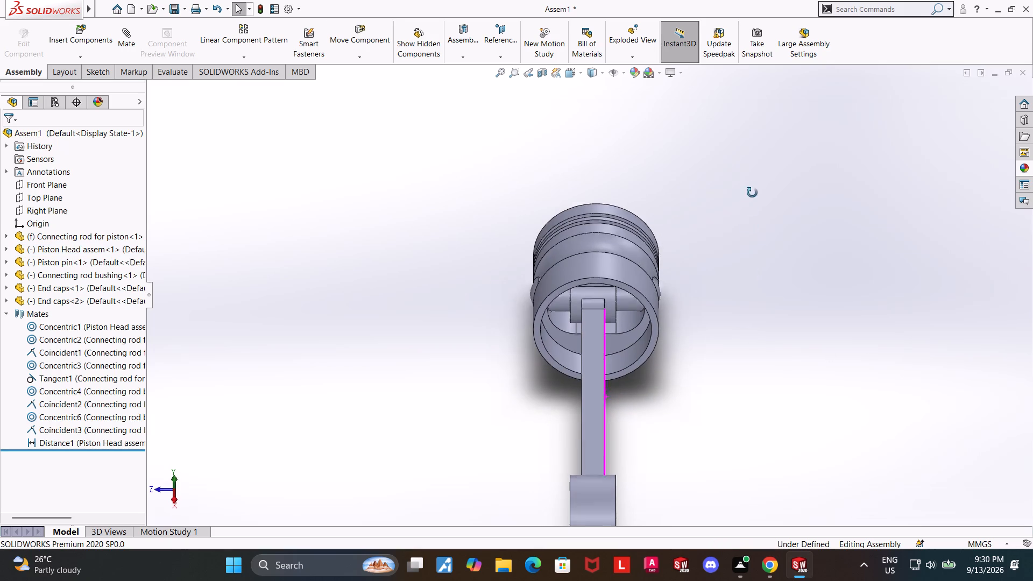
middle_click_drag(752, 193, 752, 187)
left_click_drag(585, 264, 586, 292)
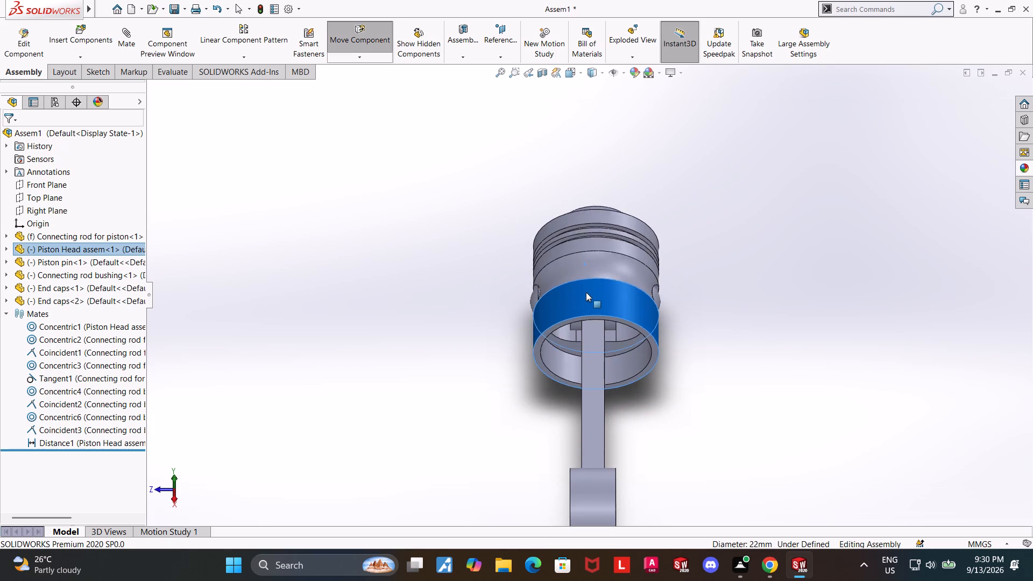
left_click_drag(586, 292, 587, 274)
scroll(688, 337, "down", 2)
left_click(793, 351)
Tilt the piston head around the connecting rod and check its swing from an oblique view.
middle_click_drag(734, 335, 716, 369)
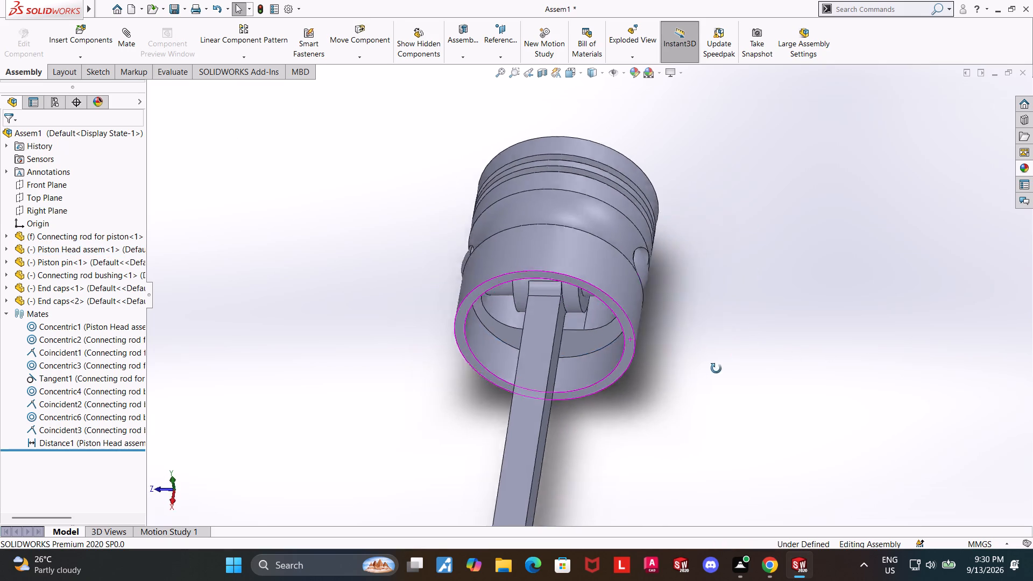
middle_click_drag(716, 369, 712, 379)
left_click(583, 357)
middle_click_drag(772, 383, 735, 362)
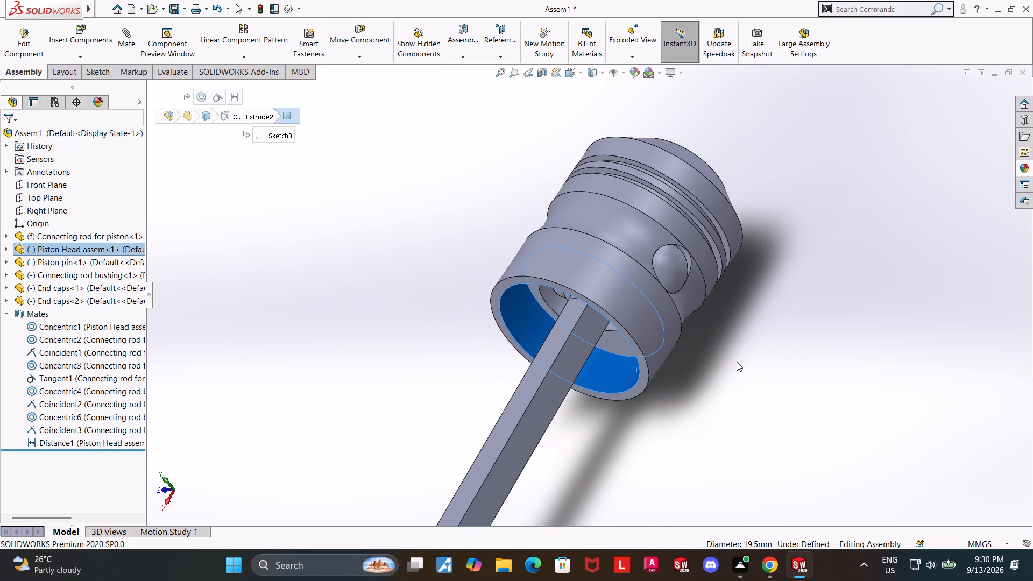
left_click(737, 363)
left_click(596, 273)
left_click_drag(596, 283, 572, 267)
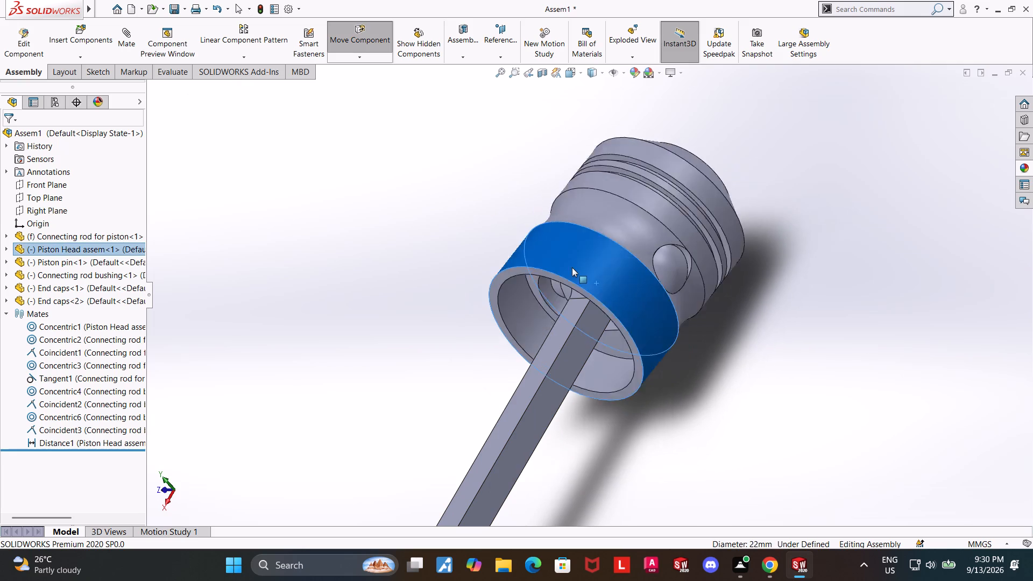
left_click_drag(572, 267, 600, 306)
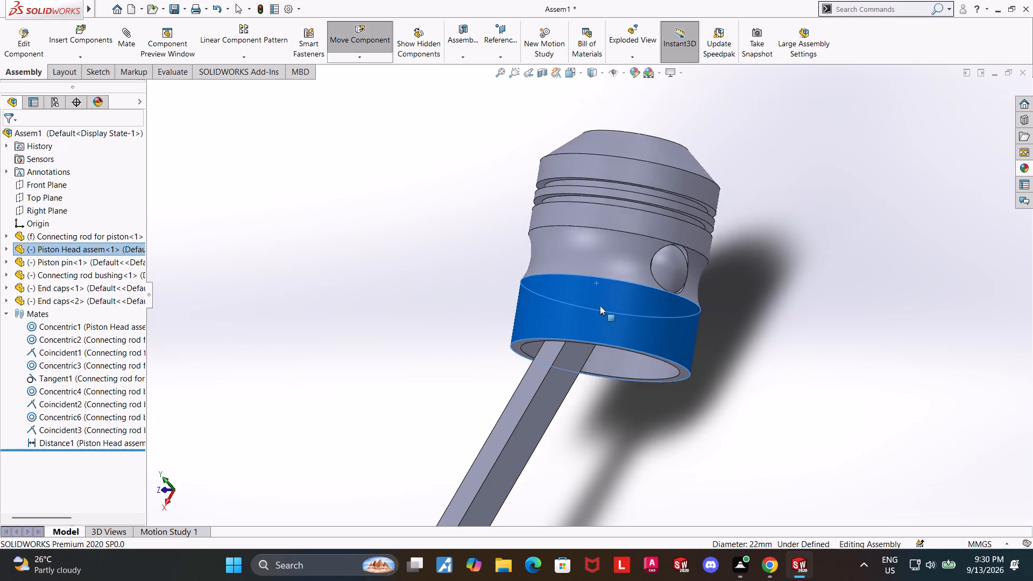
left_click_drag(600, 306, 598, 302)
left_click(854, 385)
middle_click(759, 369)
scroll(756, 369, "up", 5)
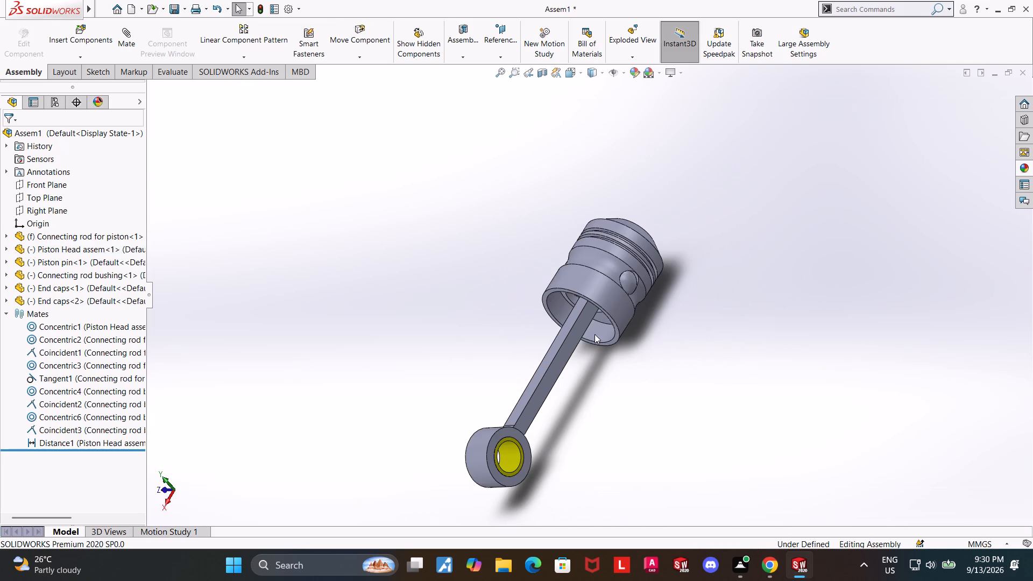
left_click_drag(605, 289, 610, 289)
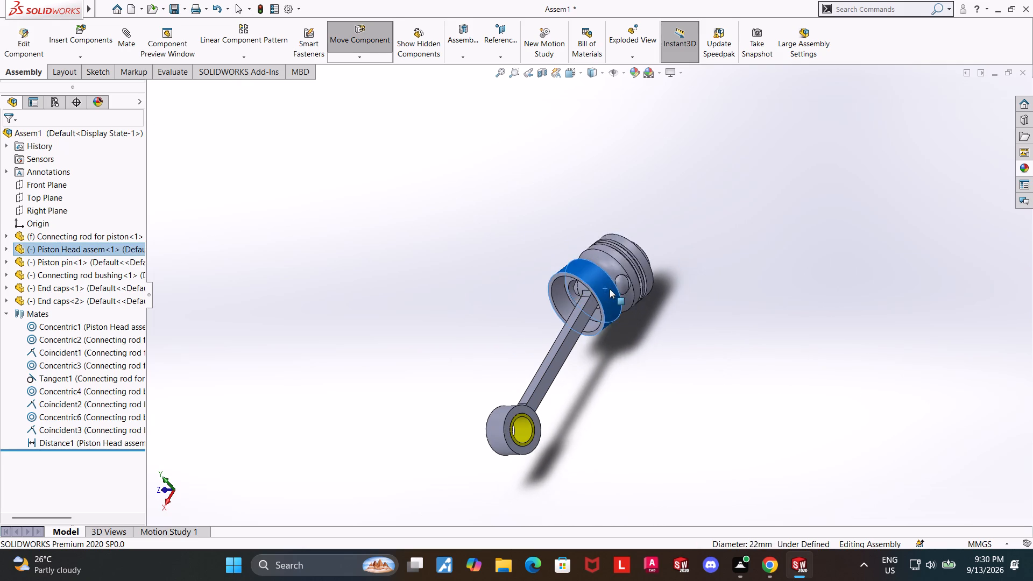
left_click_drag(610, 289, 612, 294)
left_click(606, 367)
Rock the piston head slightly about the rod eye, checking the clearance inside its open underside.
scroll(595, 302, "down", 5)
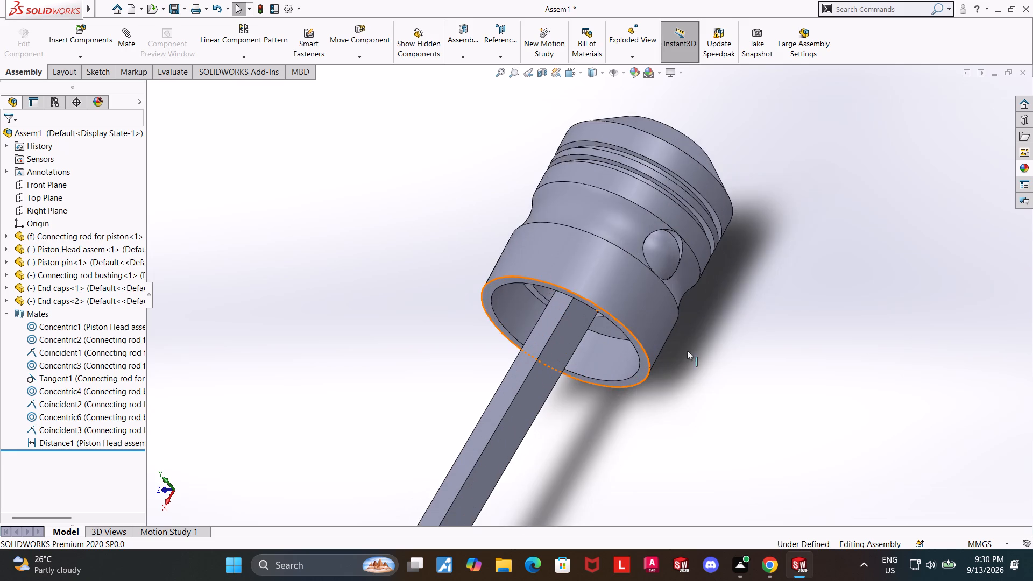
middle_click_drag(710, 362, 714, 240)
left_click_drag(633, 318, 630, 303)
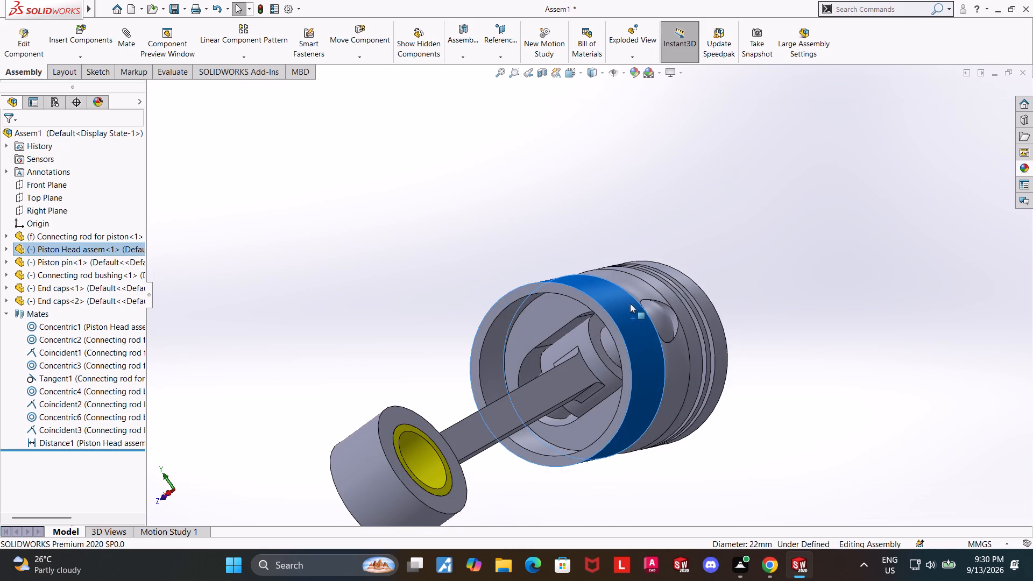
left_click_drag(630, 303, 629, 308)
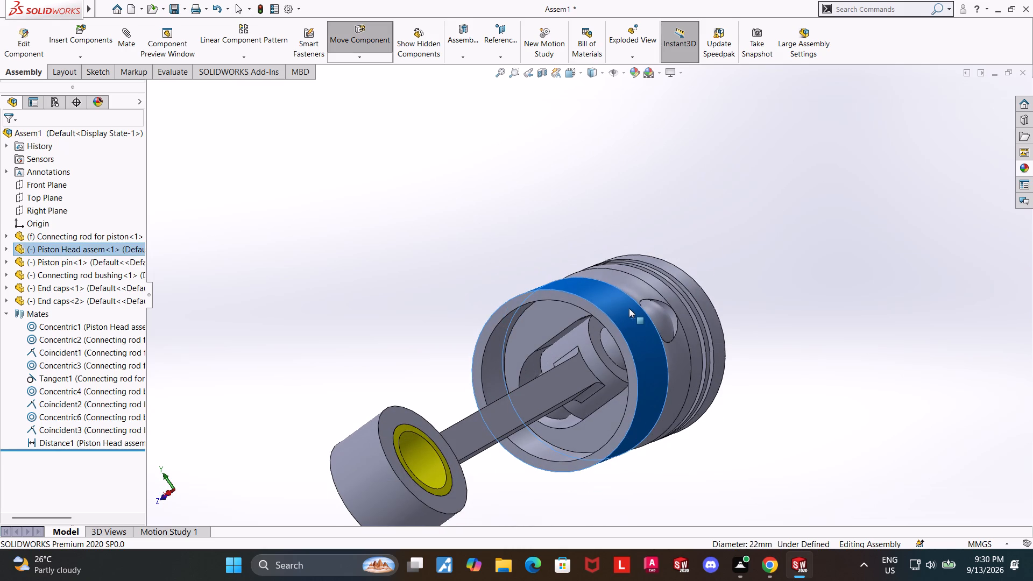
left_click_drag(629, 308, 635, 298)
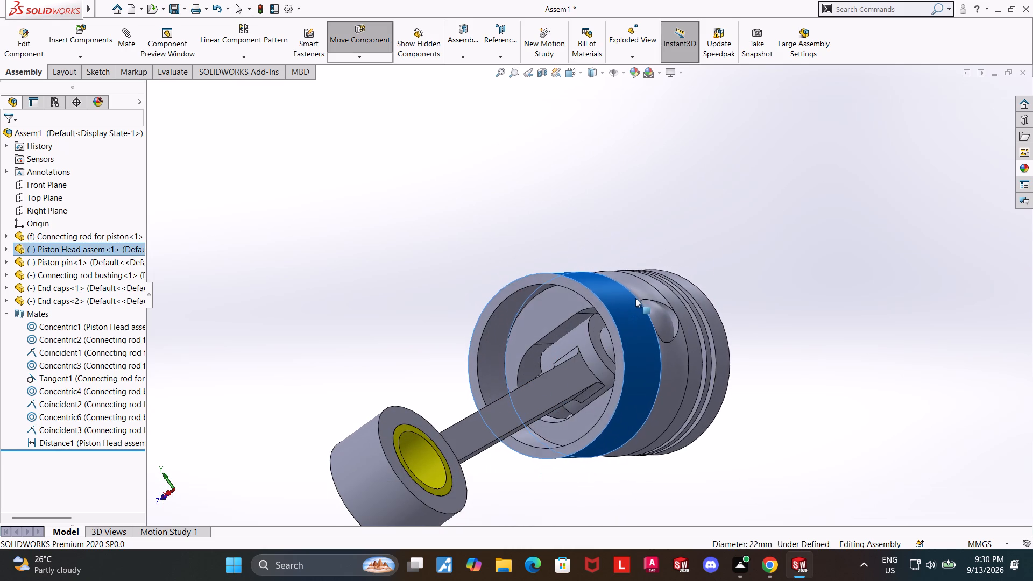
left_click_drag(635, 298, 642, 312)
scroll(788, 400, "up", 4)
scroll(556, 317, "down", 3)
Add a tangent mate between the rod eye's outer cylindrical face and the flat face of the piston head's inner slot.
middle_click_drag(725, 387, 735, 419)
left_click(614, 331)
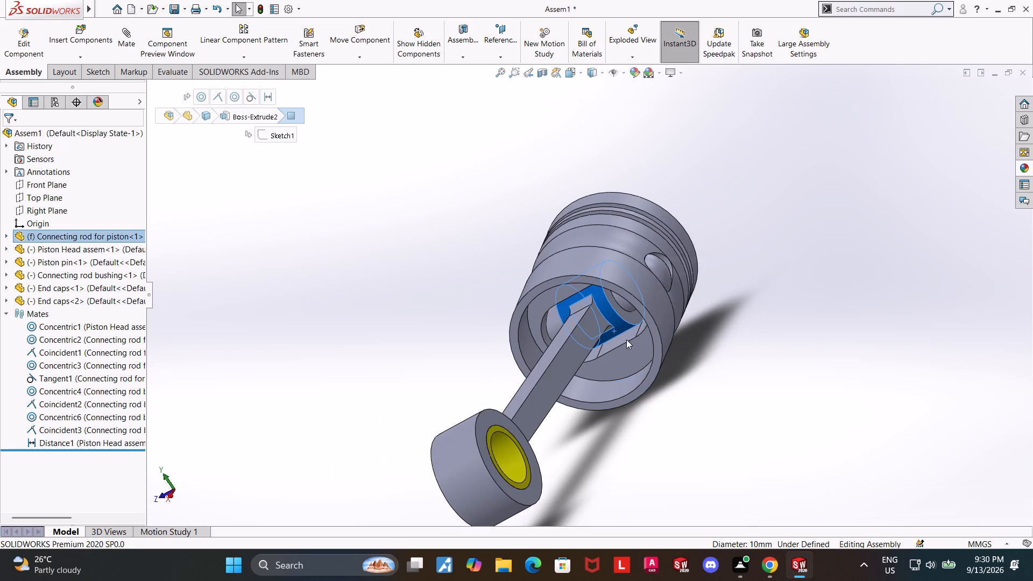
left_click(627, 336, "ctrl")
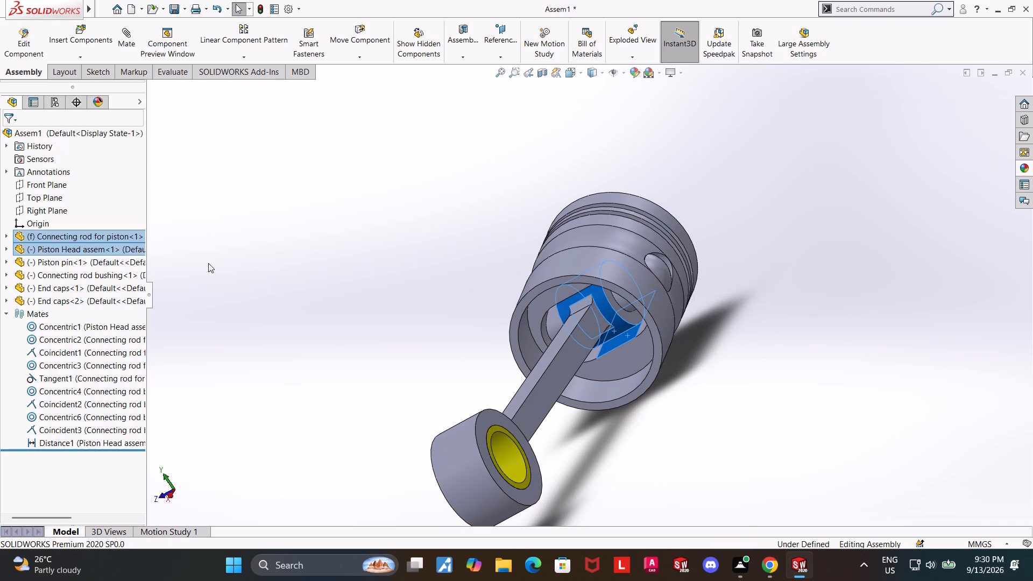
left_click(131, 39)
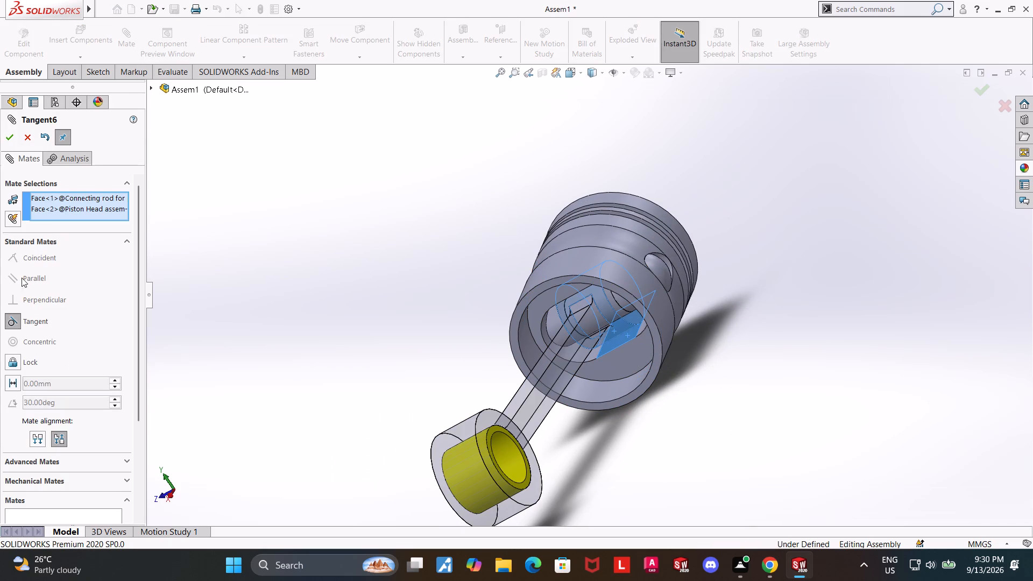
left_click(9, 133)
left_click(773, 323)
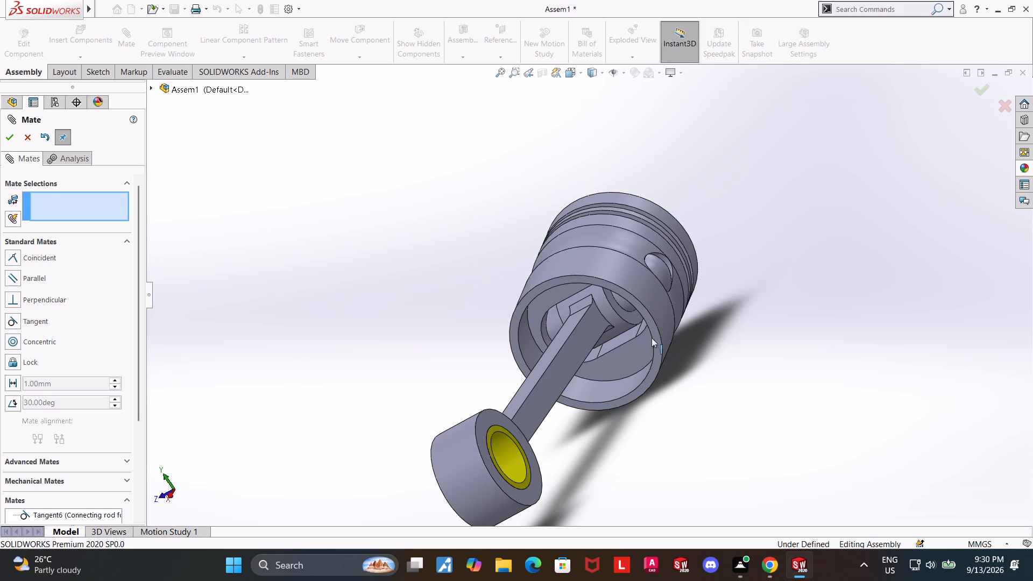
left_click(8, 139)
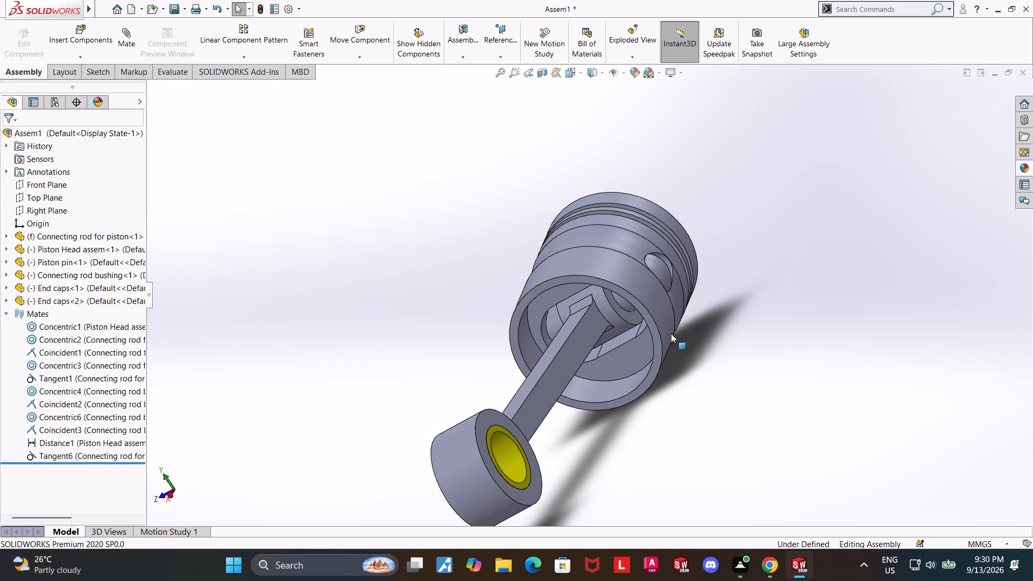
Swing the piston head about the pin again to test its motion with the tangent mate, viewing the slot from underneath.
left_click_drag(671, 333, 706, 406)
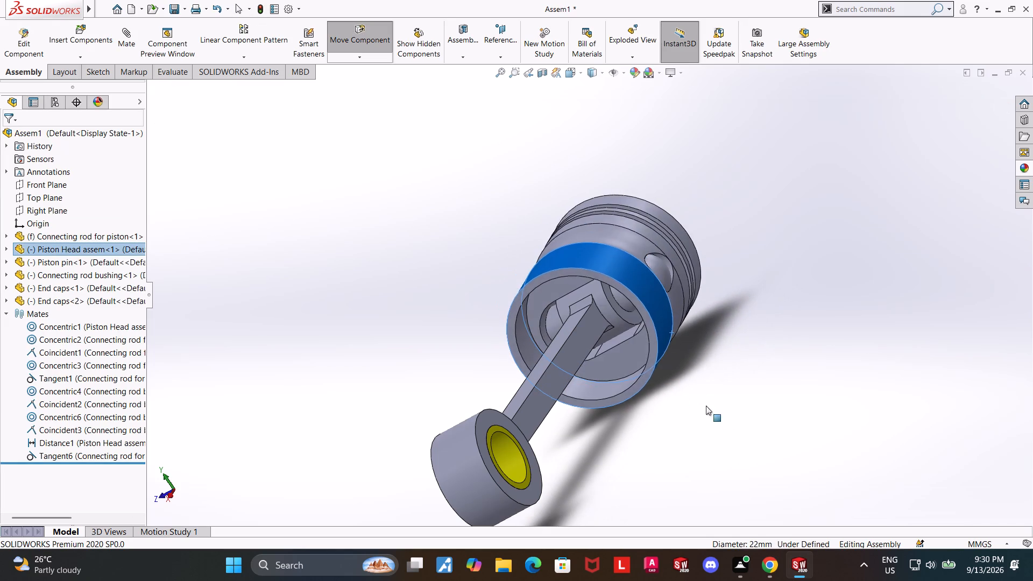
left_click_drag(706, 406, 638, 318)
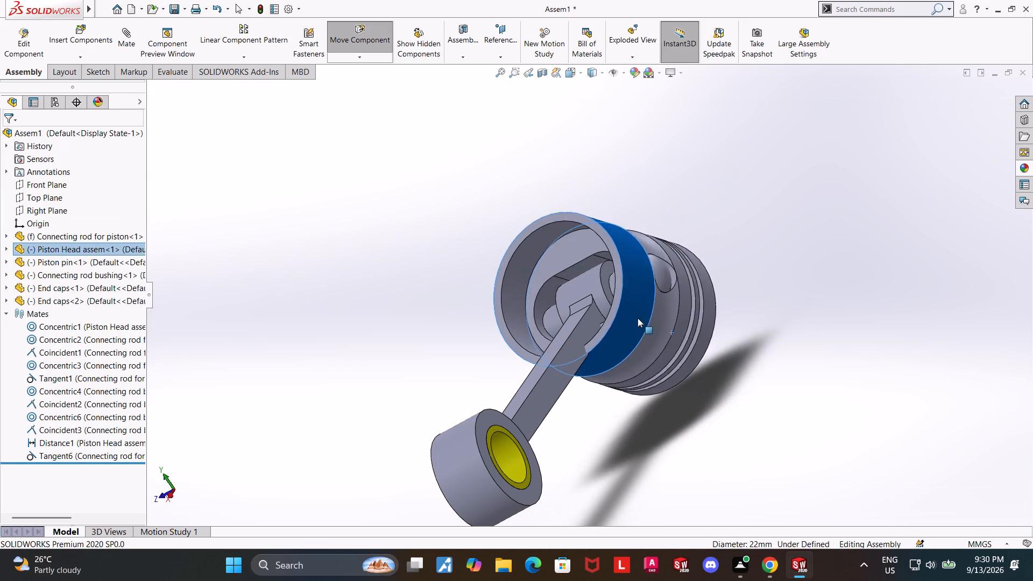
left_click_drag(638, 318, 657, 361)
left_click(795, 362)
scroll(628, 300, "down", 3)
middle_click_drag(696, 331, 700, 332)
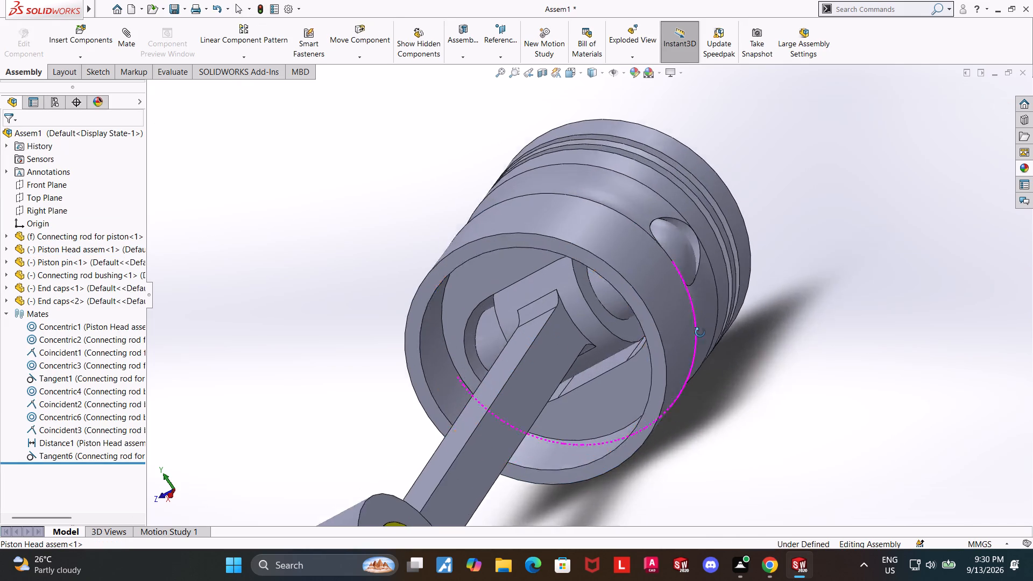
middle_click_drag(700, 332, 716, 399)
scroll(715, 399, "up", 5)
scroll(637, 322, "down", 3)
left_click_drag(597, 311, 593, 311)
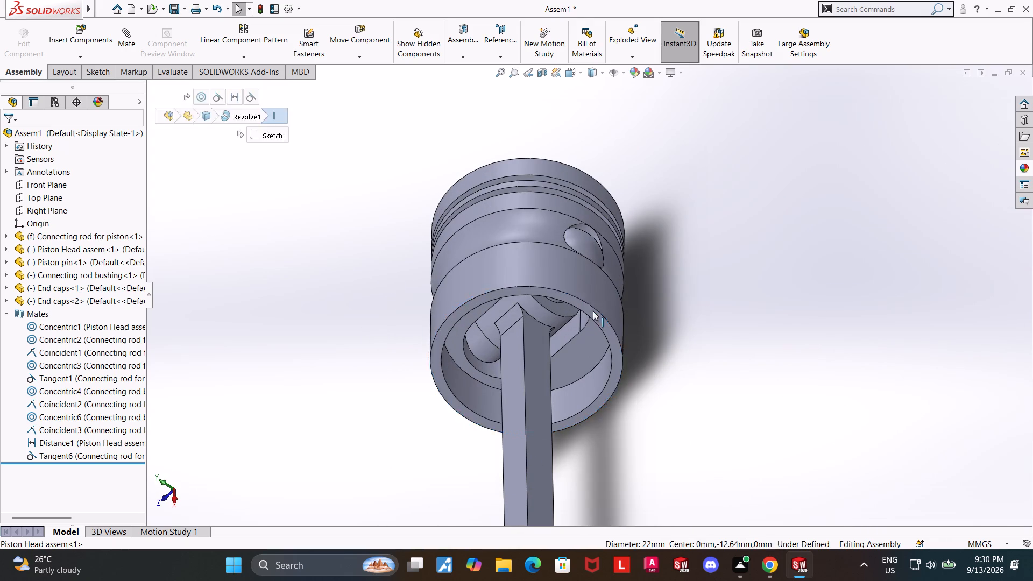
left_click_drag(593, 311, 605, 331)
left_click(638, 352)
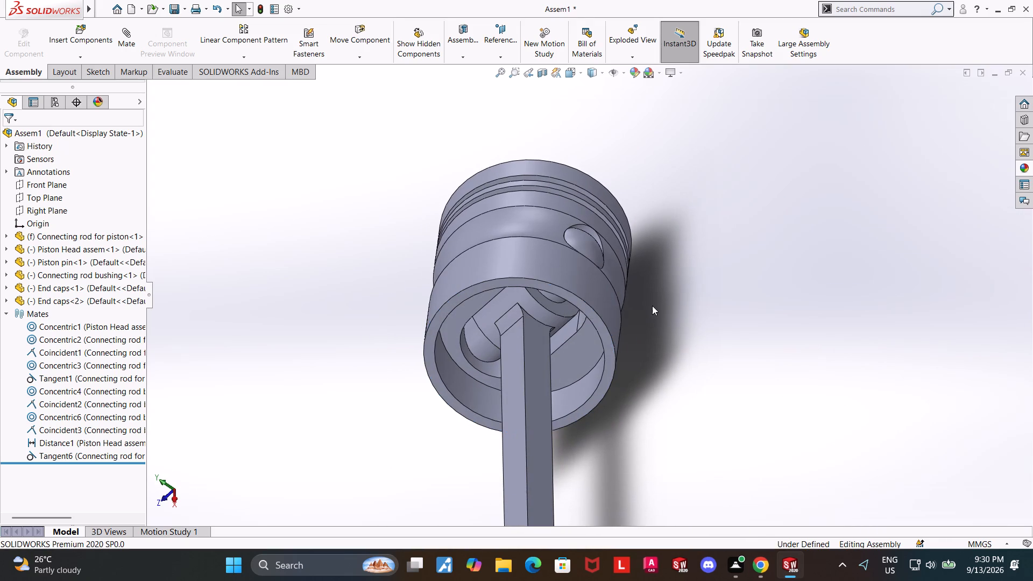
Swing the piston head back and forth about the piston pin, checking its range of motion from an oblique side view.
middle_click_drag(654, 305, 612, 395)
middle_click_drag(612, 394, 613, 343)
scroll(614, 333, "up", 1)
left_click(738, 359)
scroll(597, 325, "down", 2)
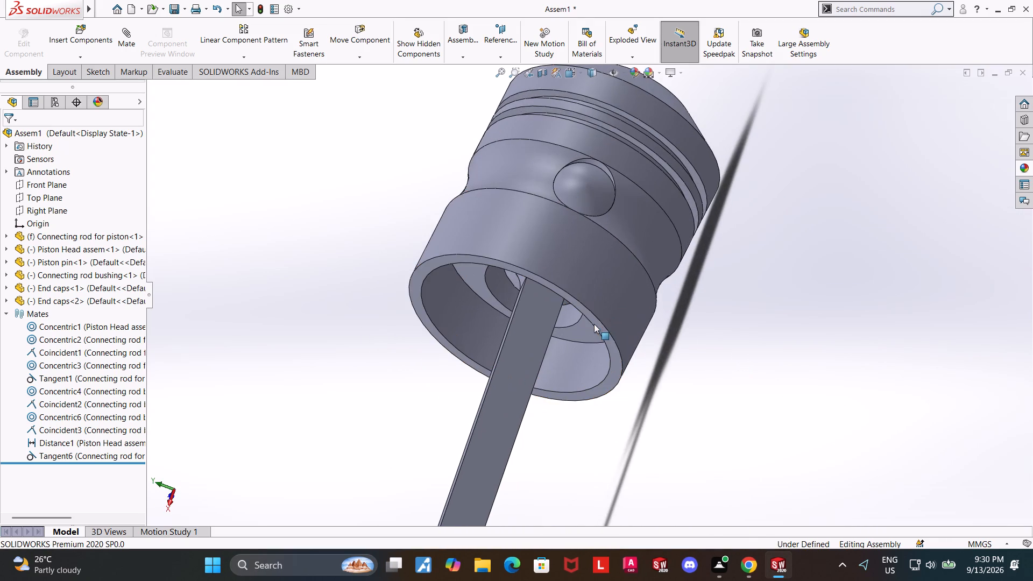
left_click_drag(601, 303, 771, 281)
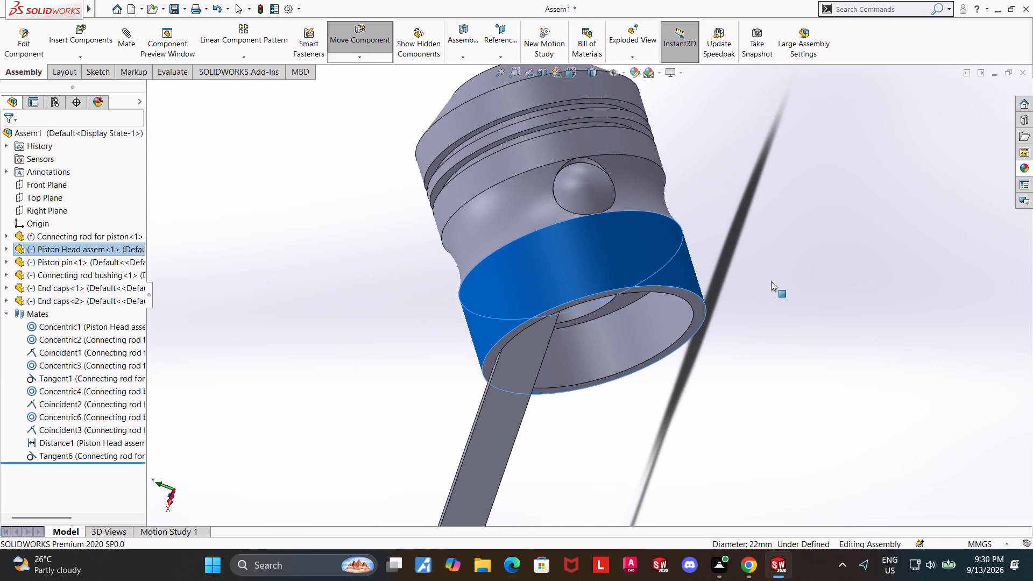
left_click_drag(771, 281, 600, 293)
left_click(750, 316)
scroll(549, 306, "down", 4)
scroll(844, 379, "up", 6)
Rock the piston head about the pin and examine the rod eye and pin inside its open underside.
middle_click_drag(713, 363, 739, 267)
scroll(532, 299, "down", 2)
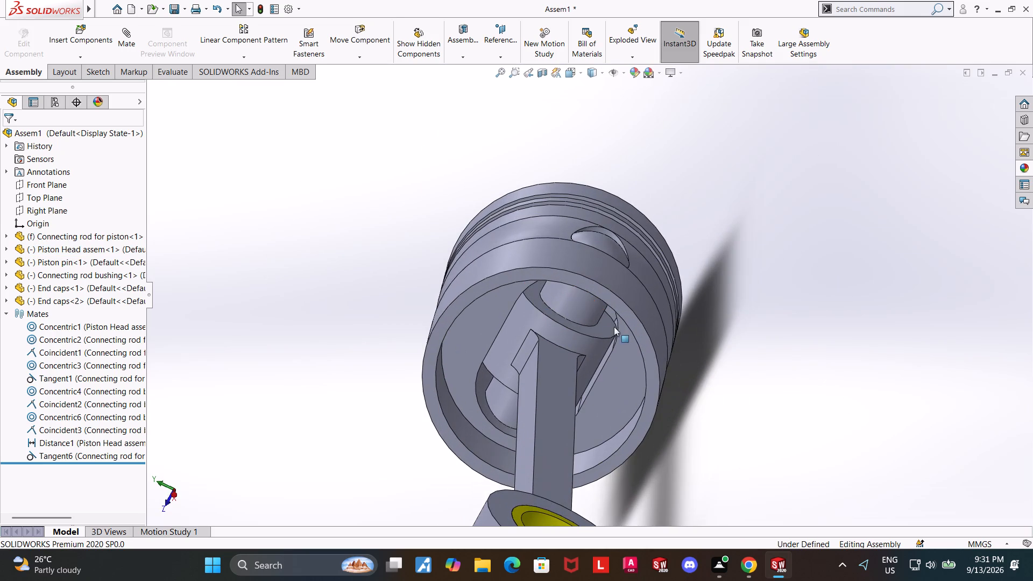
left_click_drag(654, 323, 701, 346)
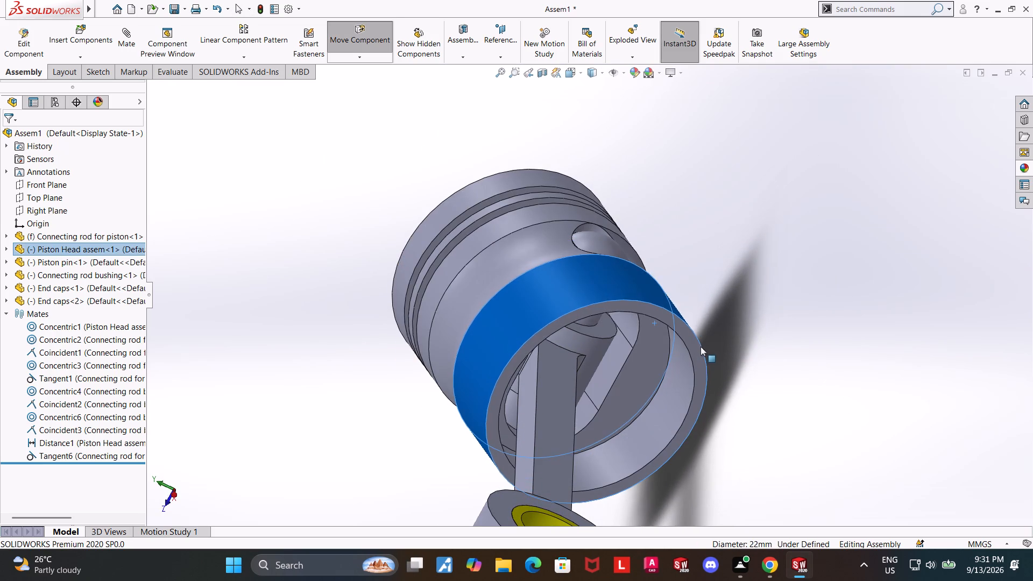
left_click_drag(701, 346, 671, 329)
left_click(777, 324)
scroll(718, 319, "up", 6)
scroll(671, 318, "down", 4)
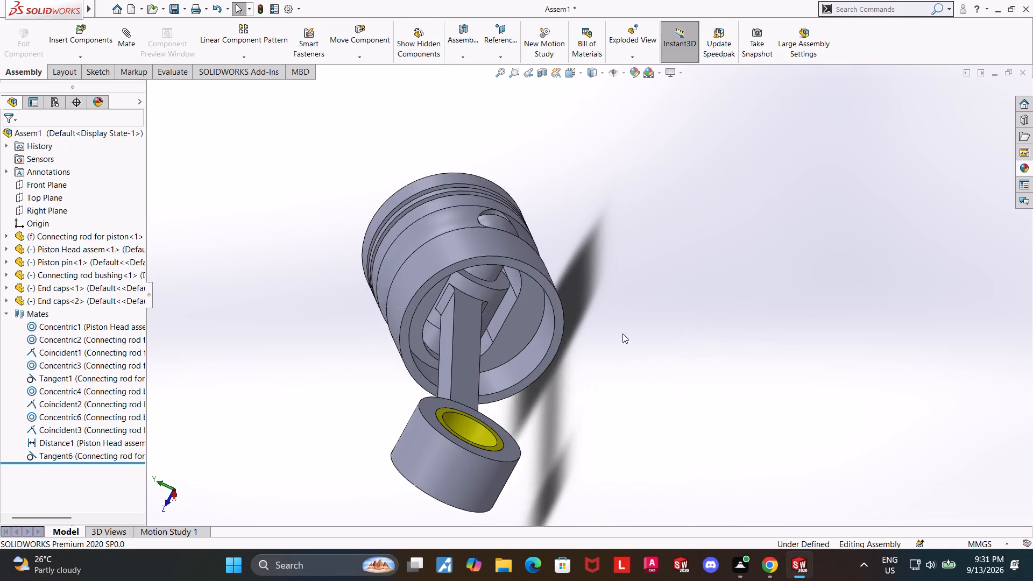
middle_click_drag(622, 334, 588, 280)
scroll(489, 303, "down", 3)
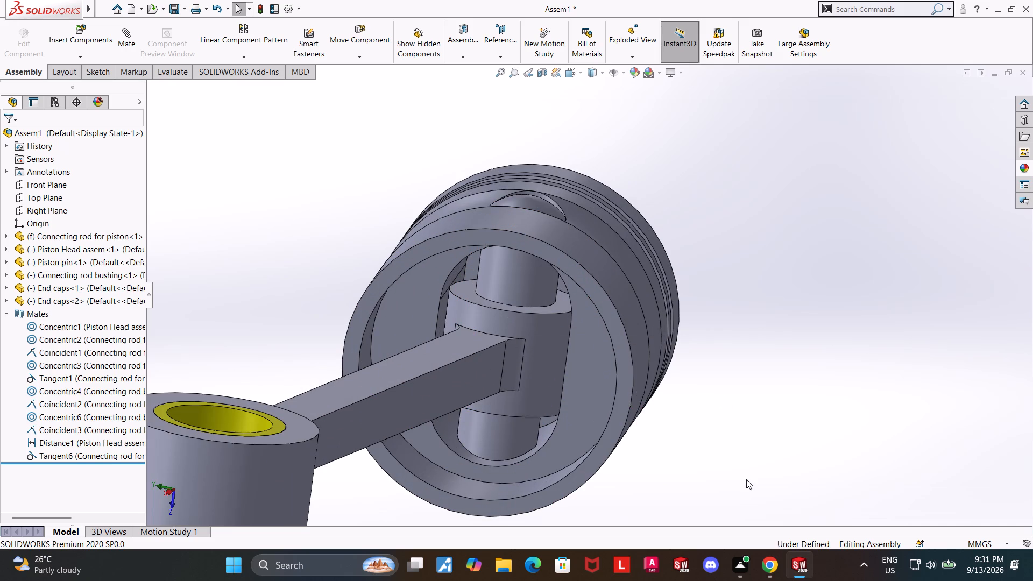
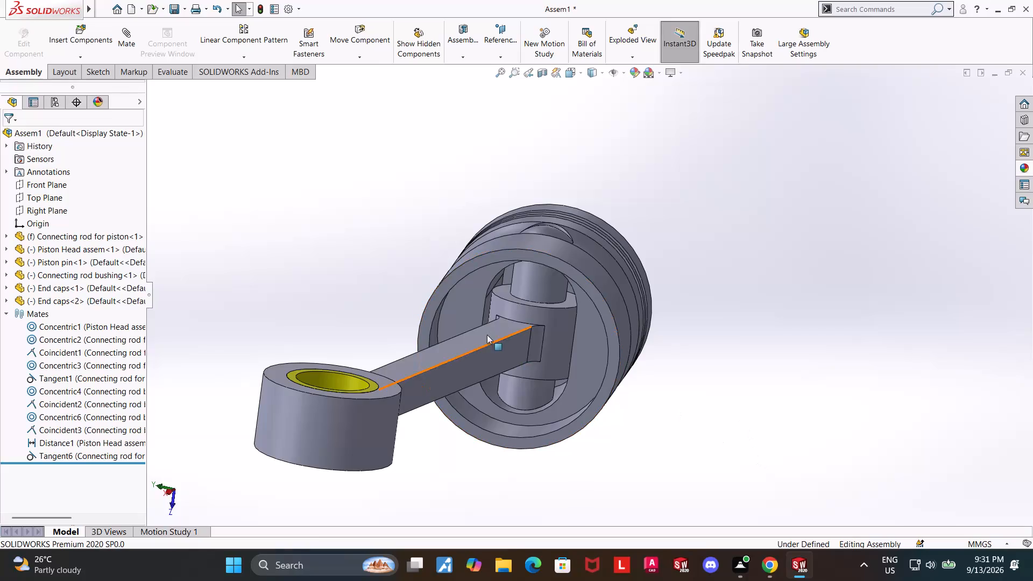
Swing the piston head back and forth about its pin to check its motion from the open end.
scroll(521, 320, "down", 3)
scroll(783, 369, "up", 5)
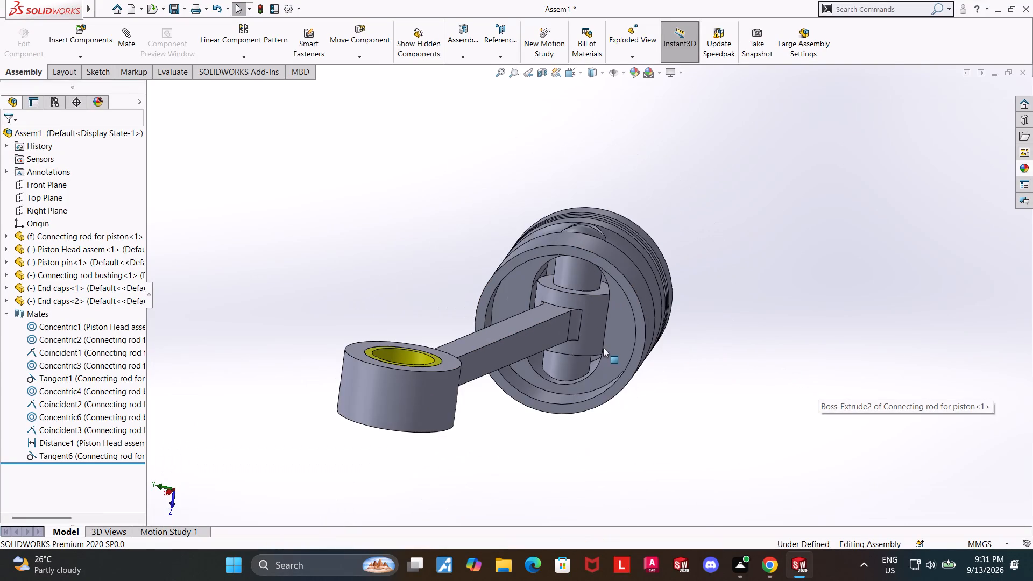
scroll(603, 347, "down", 3)
middle_click_drag(712, 333, 723, 393)
scroll(551, 223, "down", 3)
middle_click_drag(800, 345, 799, 304)
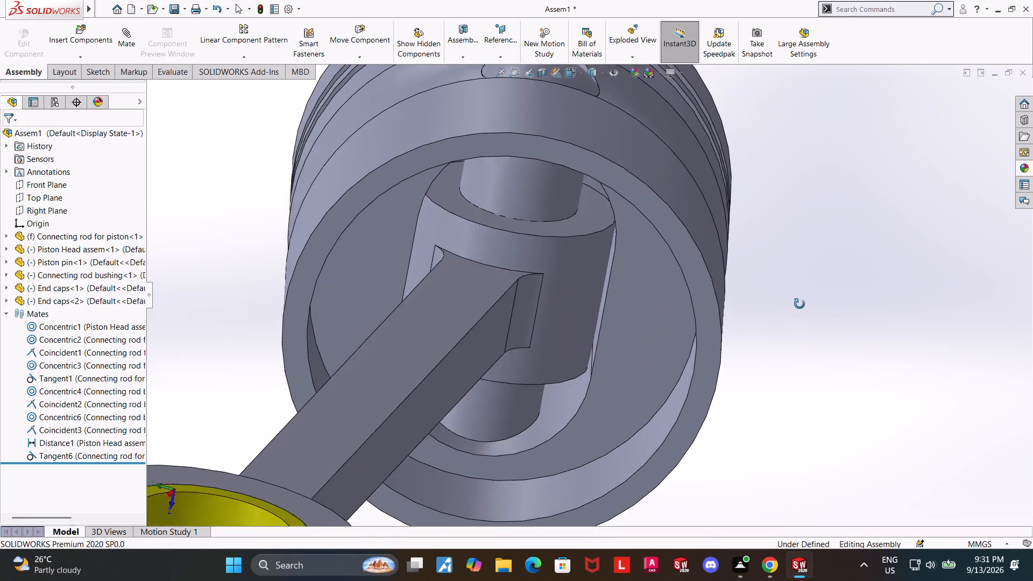
middle_click_drag(799, 304, 799, 303)
scroll(685, 296, "up", 3)
left_click_drag(659, 275, 627, 272)
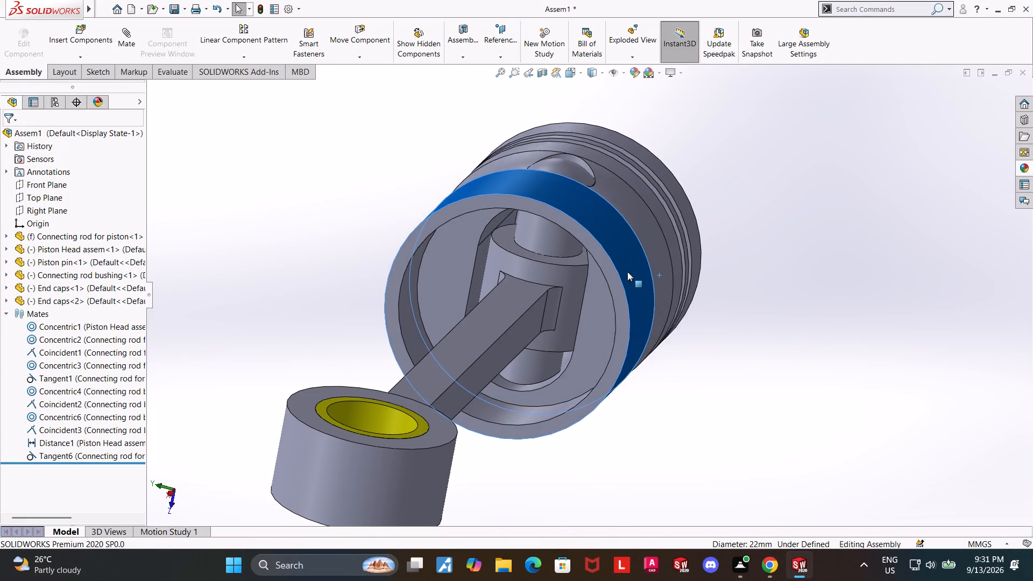
left_click_drag(627, 272, 674, 282)
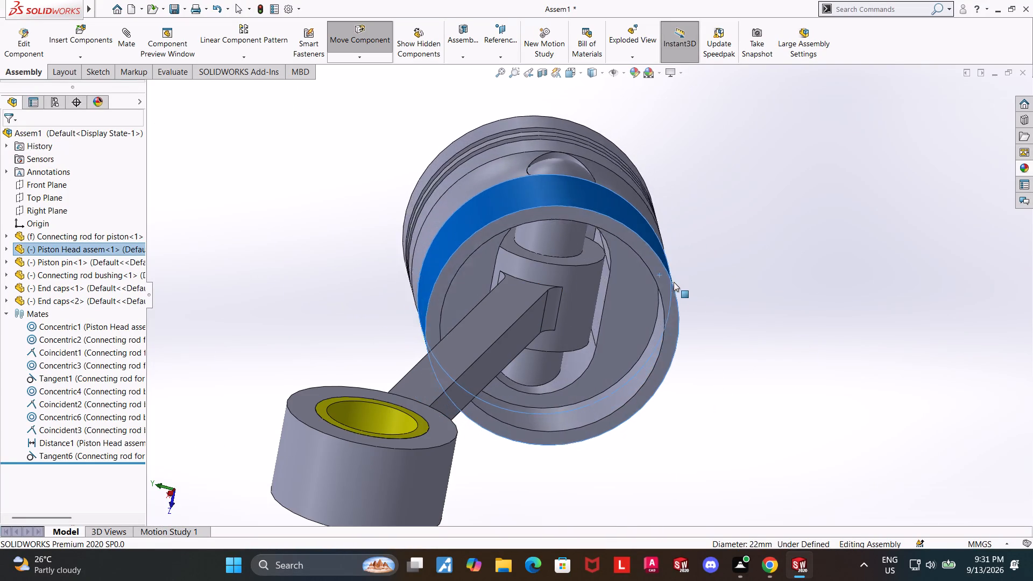
left_click_drag(674, 282, 576, 296)
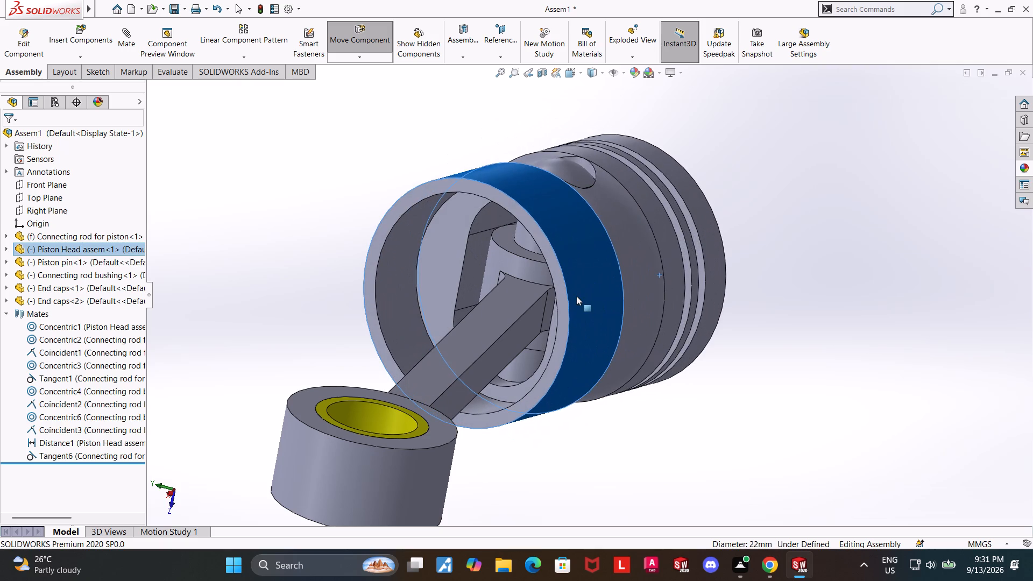
left_click_drag(576, 296, 612, 306)
scroll(676, 243, "up", 5)
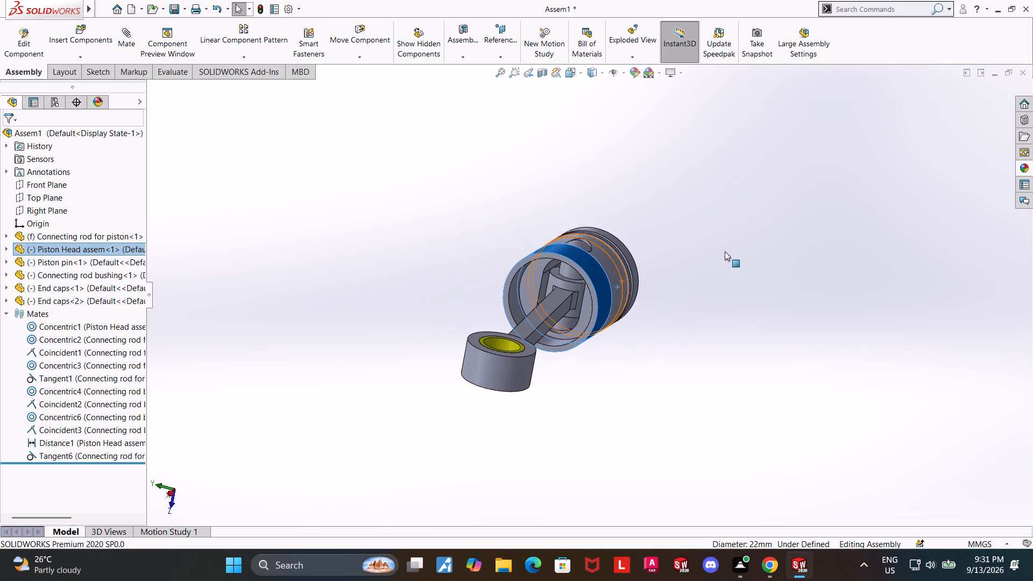
left_click(694, 289)
Rotate the piston head about its pin until it sits roughly in line with the connecting rod.
middle_click_drag(641, 254, 639, 444)
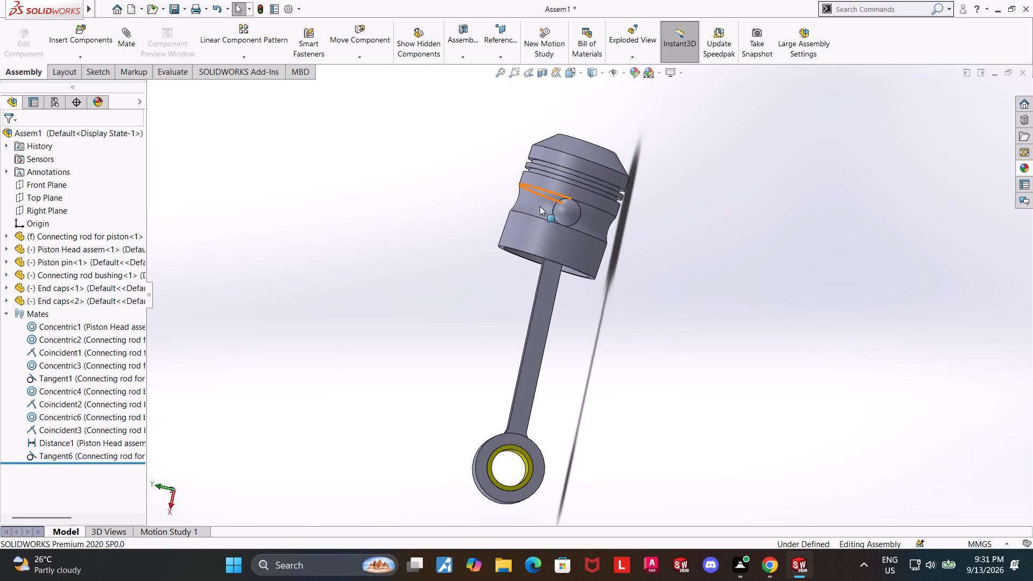
left_click_drag(540, 226, 510, 240)
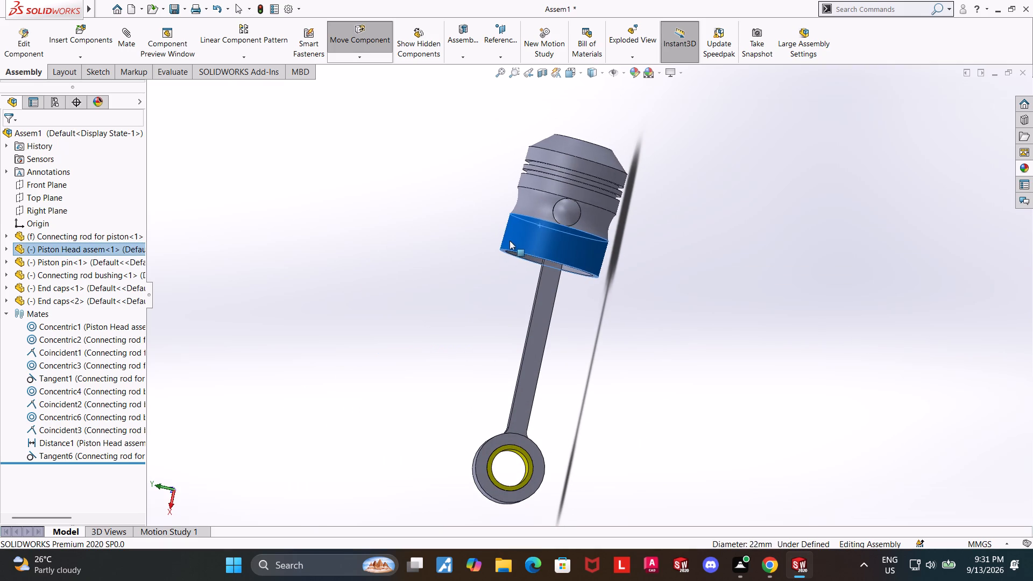
left_click_drag(510, 240, 525, 242)
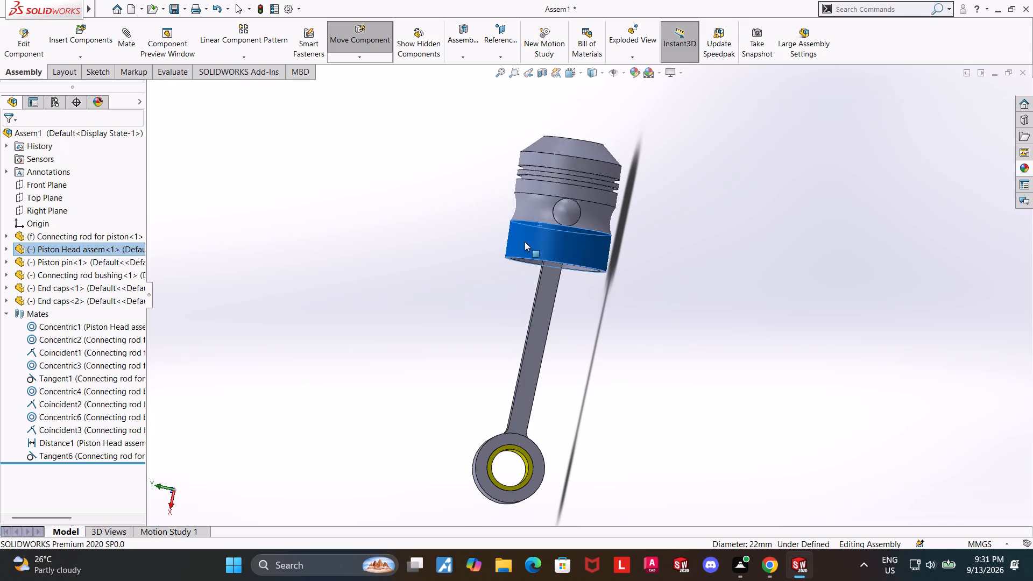
left_click_drag(525, 242, 521, 244)
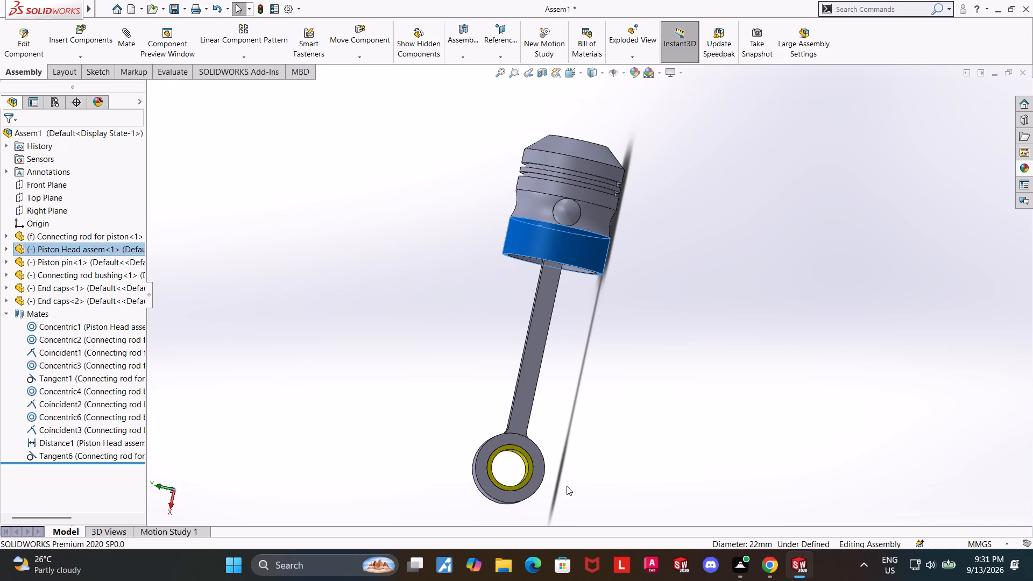
left_click(703, 385)
scroll(547, 251, "down", 4)
middle_click_drag(685, 353, 681, 278)
scroll(680, 268, "up", 6)
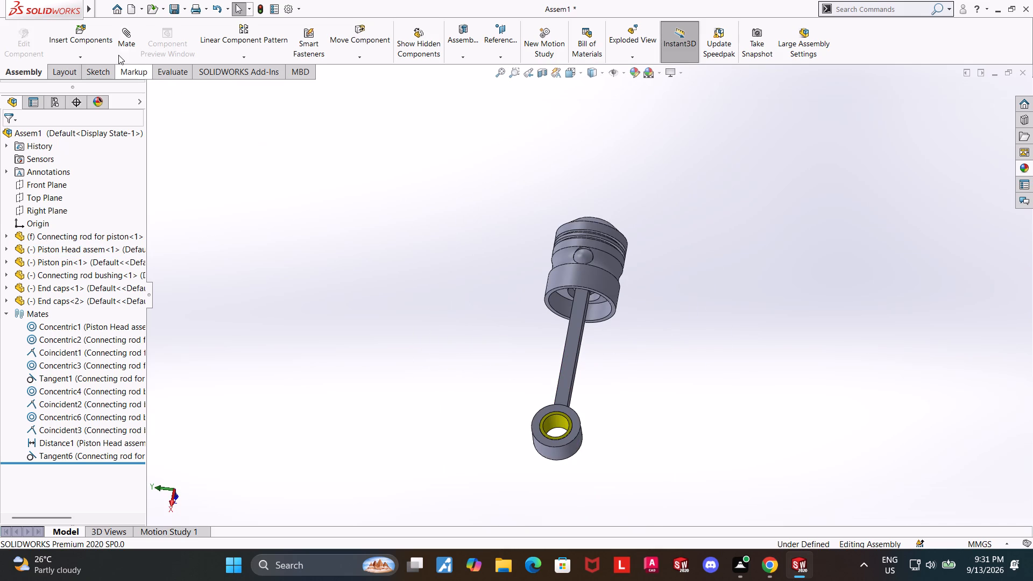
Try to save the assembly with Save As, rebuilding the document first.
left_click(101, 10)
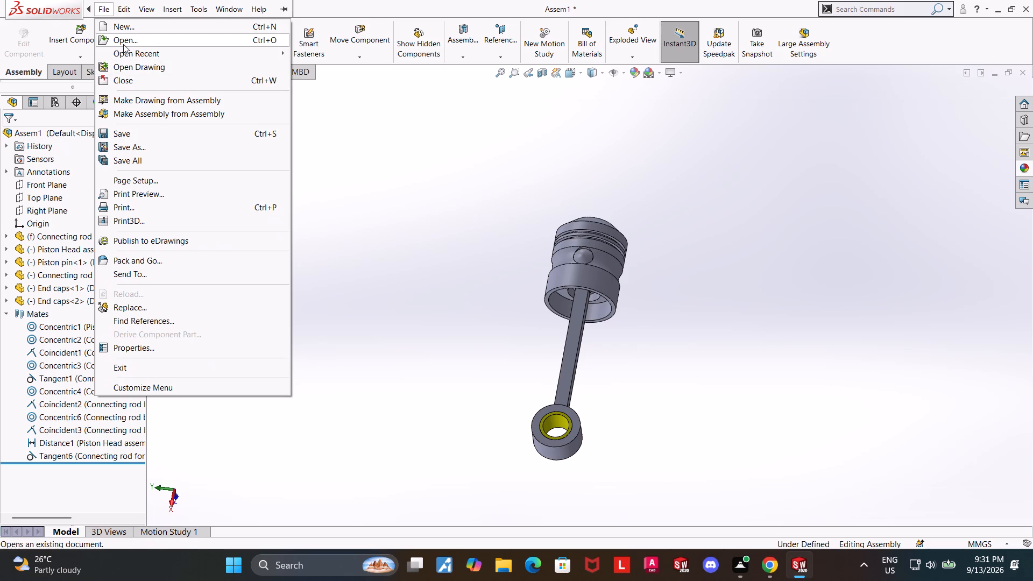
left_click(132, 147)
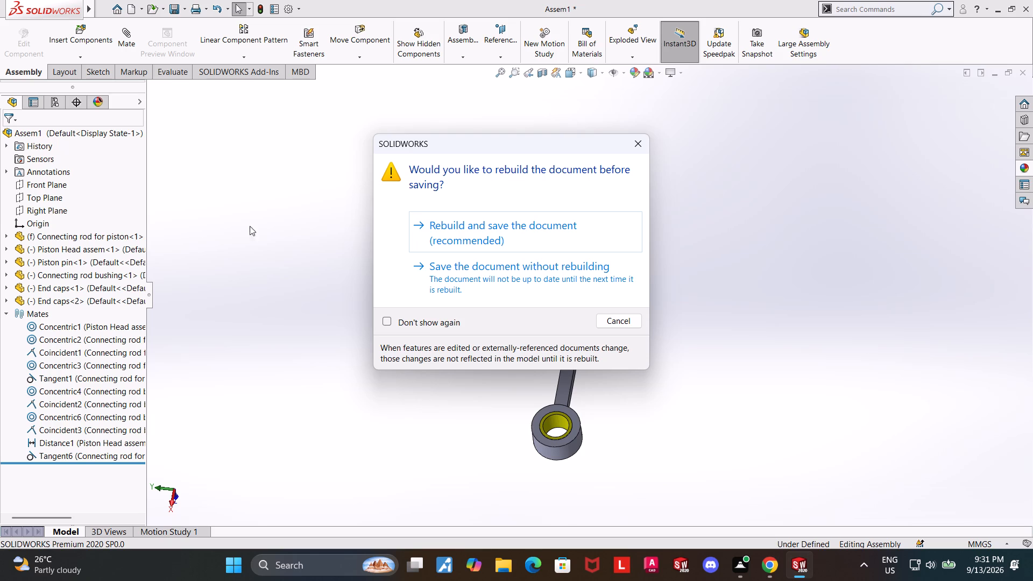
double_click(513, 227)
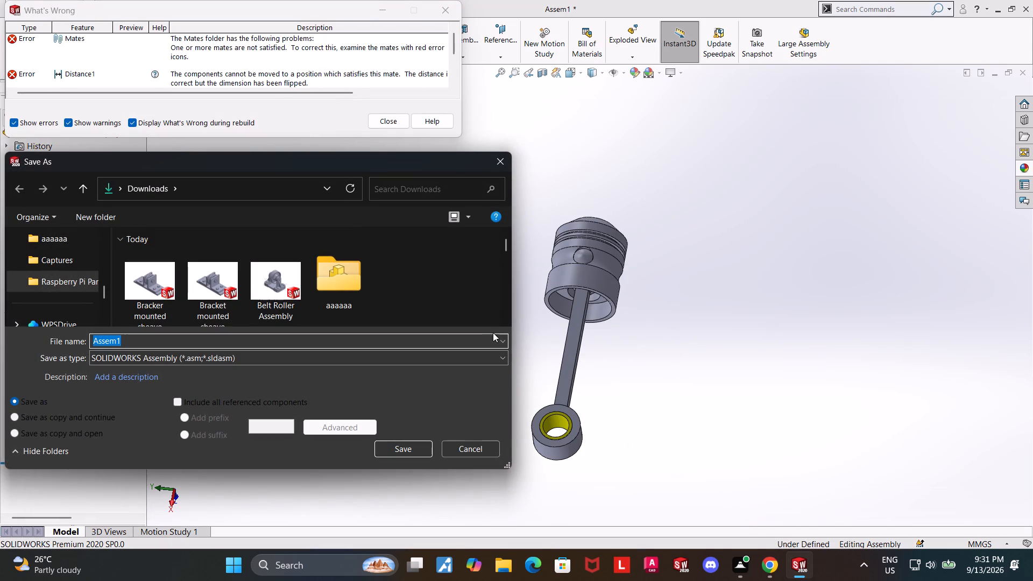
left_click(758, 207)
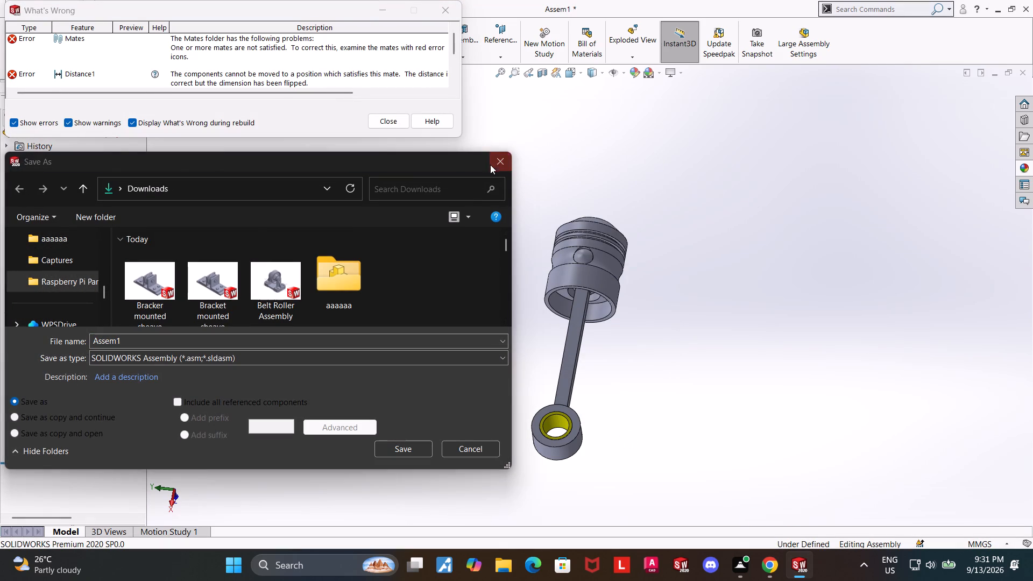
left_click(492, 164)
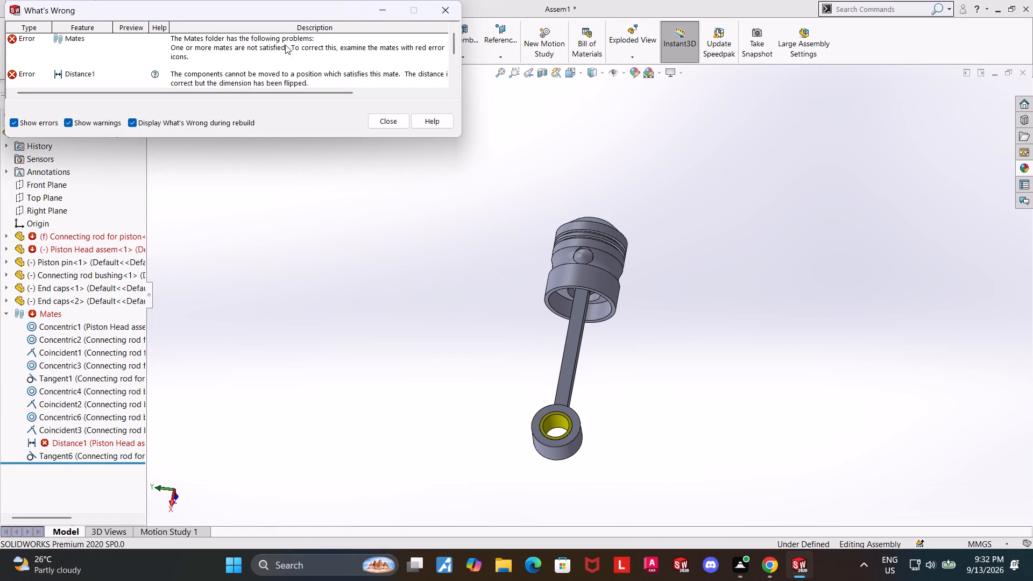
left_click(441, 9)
Delete the Distance1 mate from the assembly's mates.
right_click(85, 441)
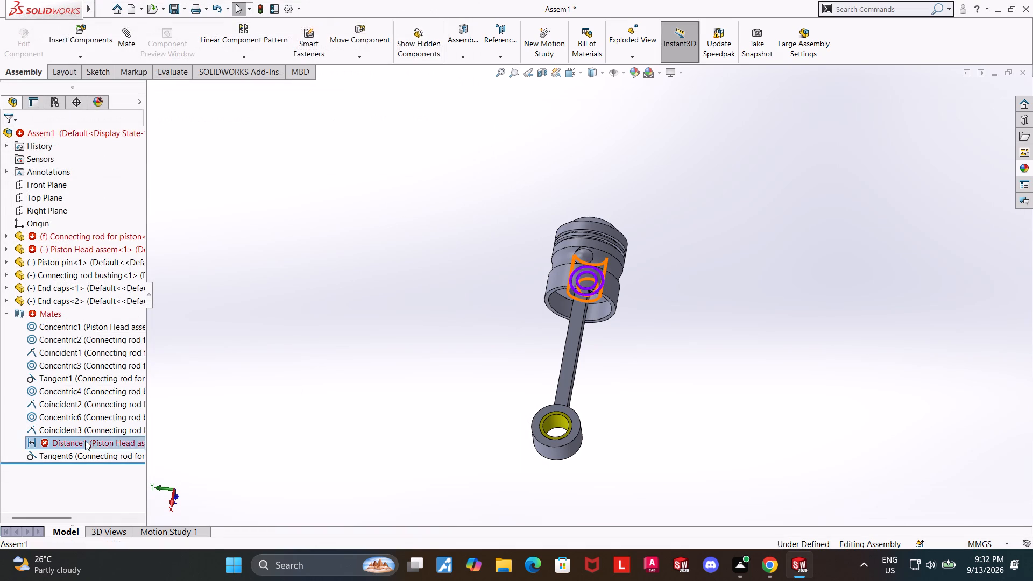
left_click(110, 379)
left_click(589, 202)
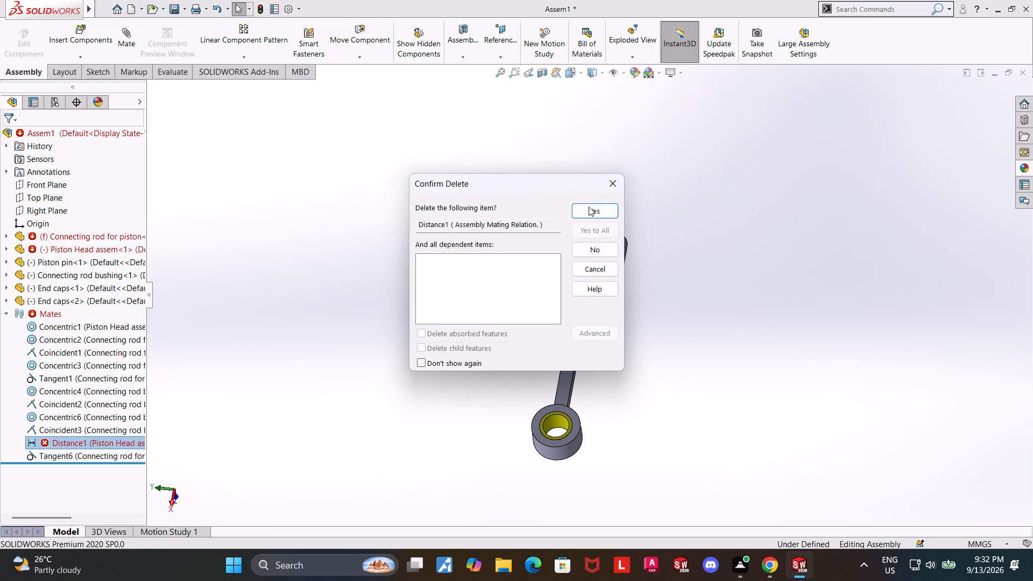
left_click(588, 208)
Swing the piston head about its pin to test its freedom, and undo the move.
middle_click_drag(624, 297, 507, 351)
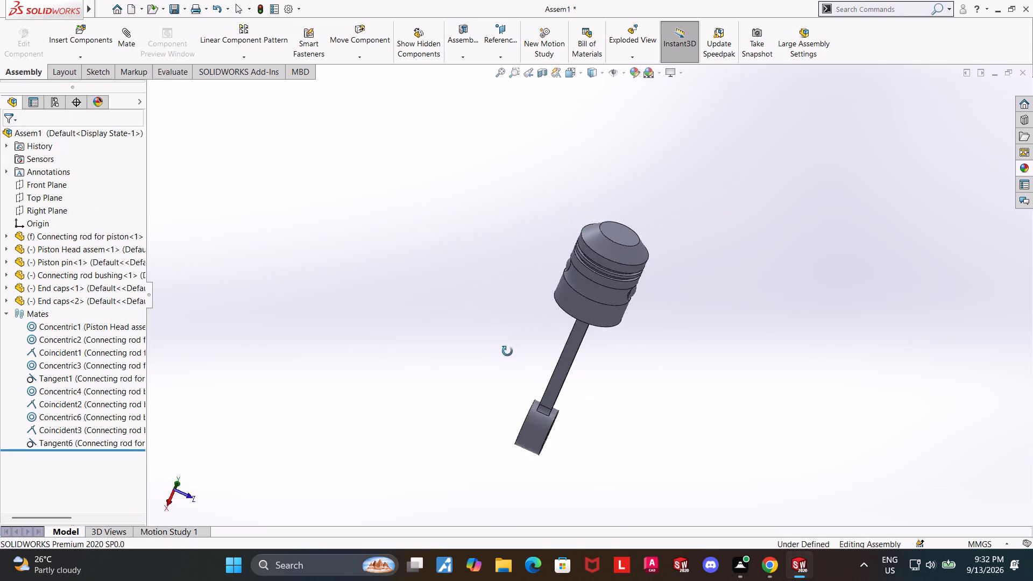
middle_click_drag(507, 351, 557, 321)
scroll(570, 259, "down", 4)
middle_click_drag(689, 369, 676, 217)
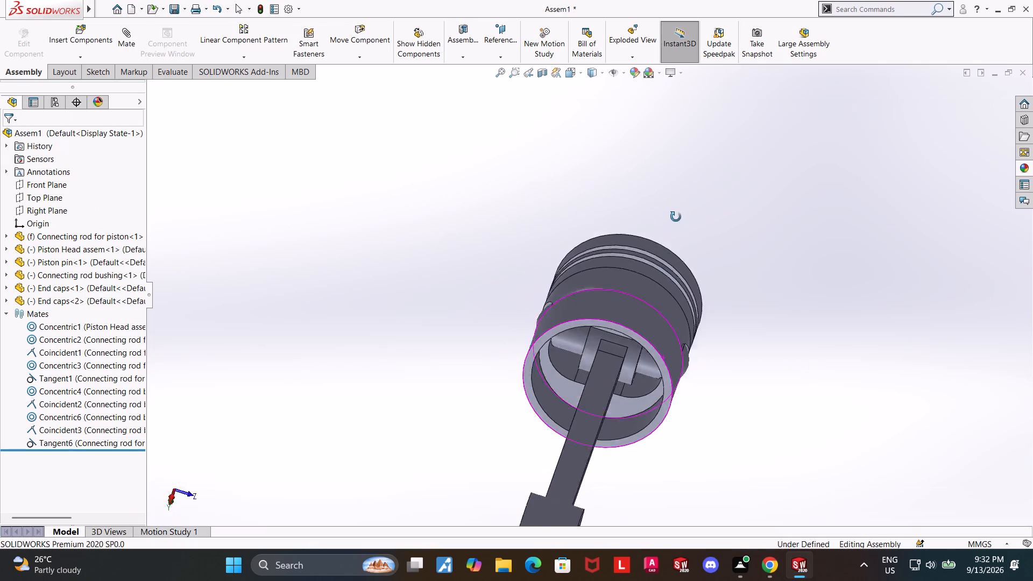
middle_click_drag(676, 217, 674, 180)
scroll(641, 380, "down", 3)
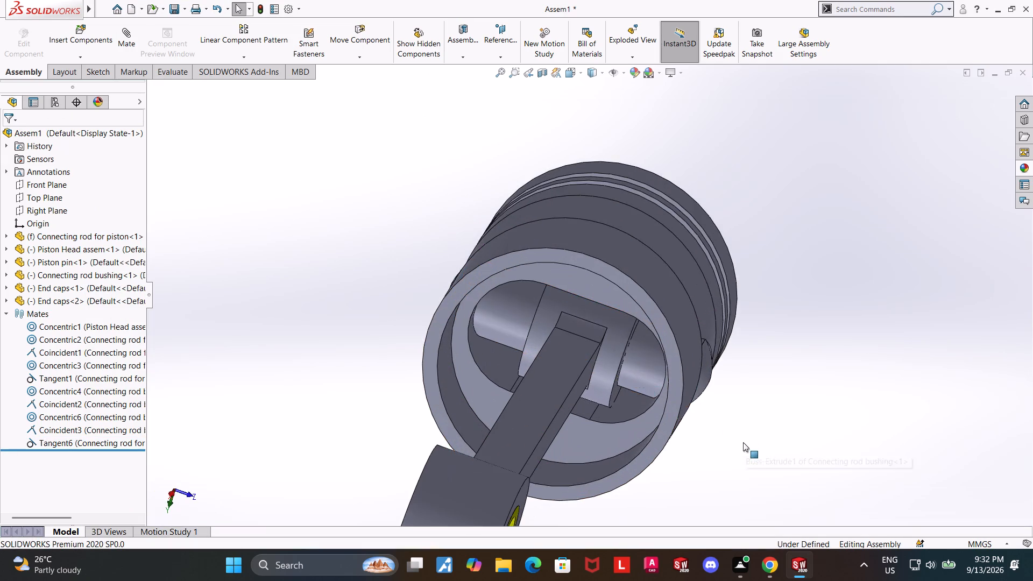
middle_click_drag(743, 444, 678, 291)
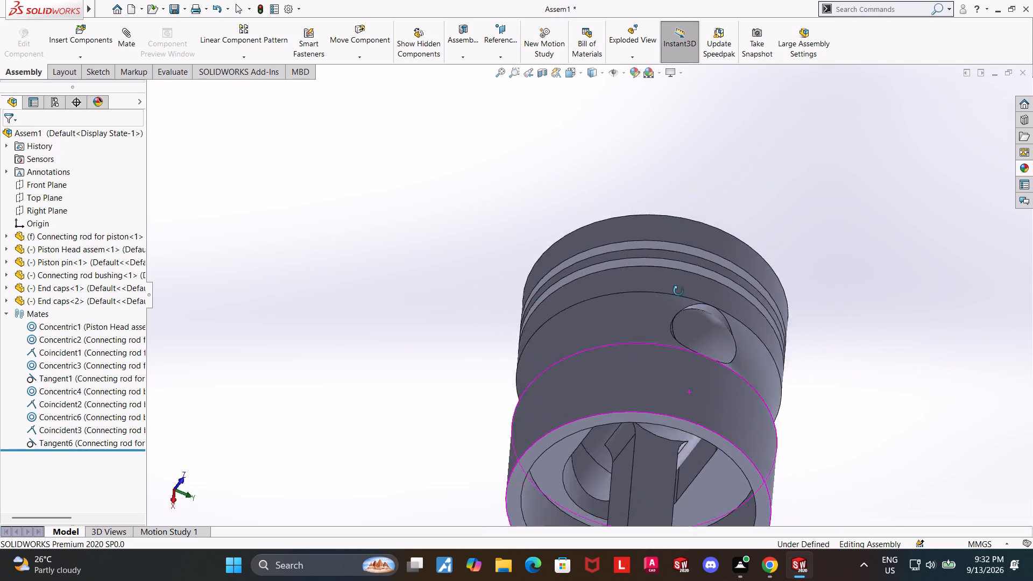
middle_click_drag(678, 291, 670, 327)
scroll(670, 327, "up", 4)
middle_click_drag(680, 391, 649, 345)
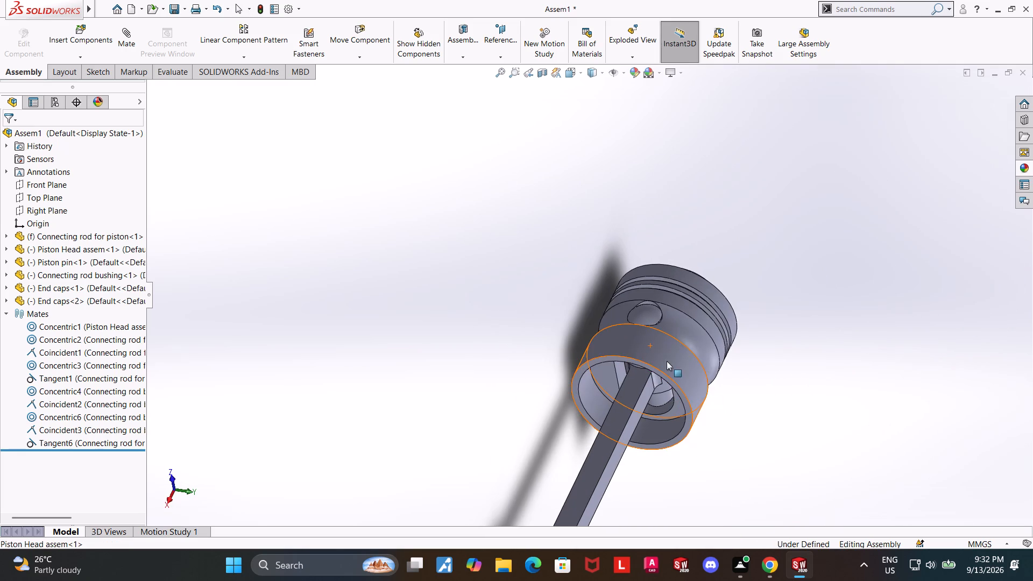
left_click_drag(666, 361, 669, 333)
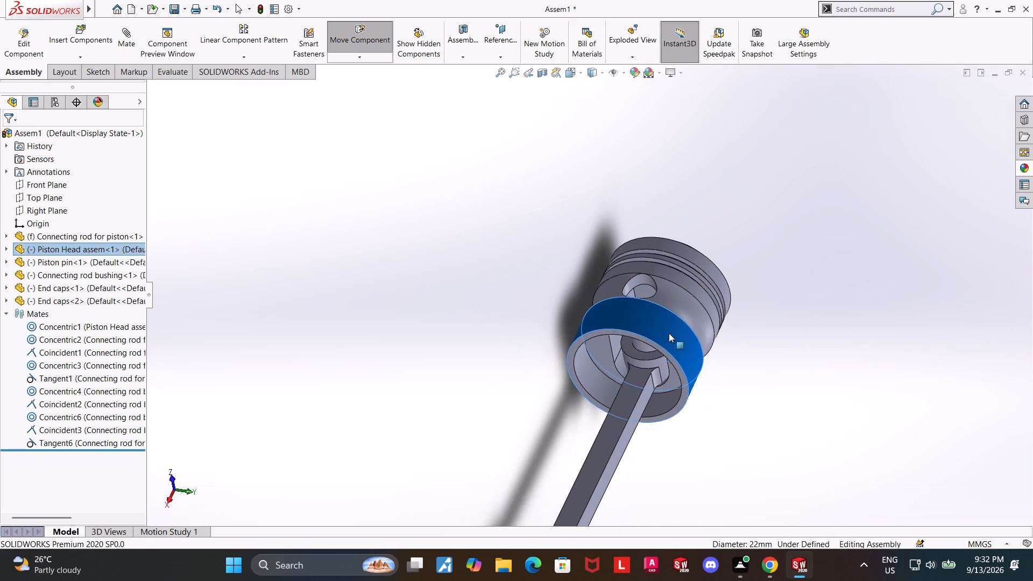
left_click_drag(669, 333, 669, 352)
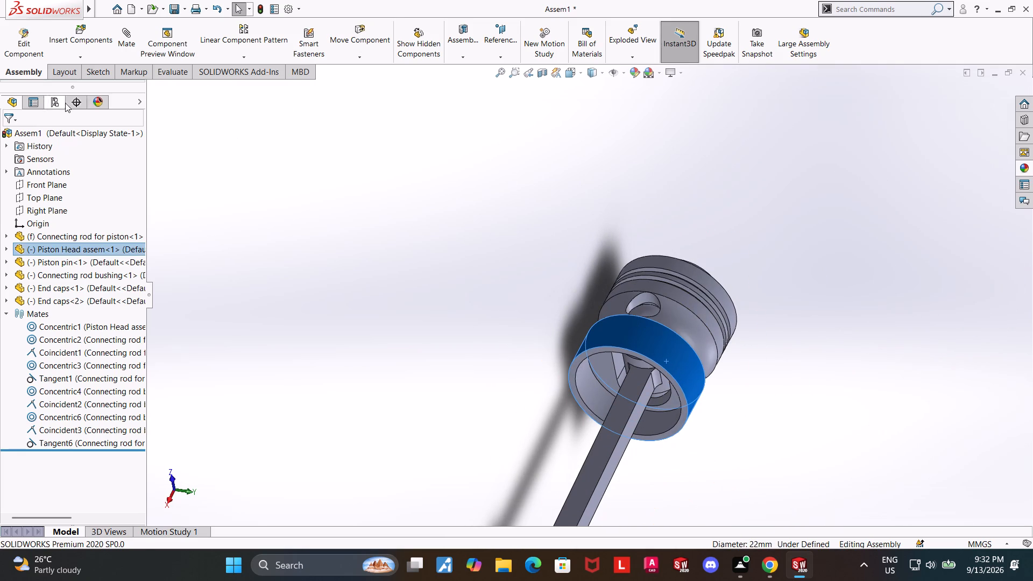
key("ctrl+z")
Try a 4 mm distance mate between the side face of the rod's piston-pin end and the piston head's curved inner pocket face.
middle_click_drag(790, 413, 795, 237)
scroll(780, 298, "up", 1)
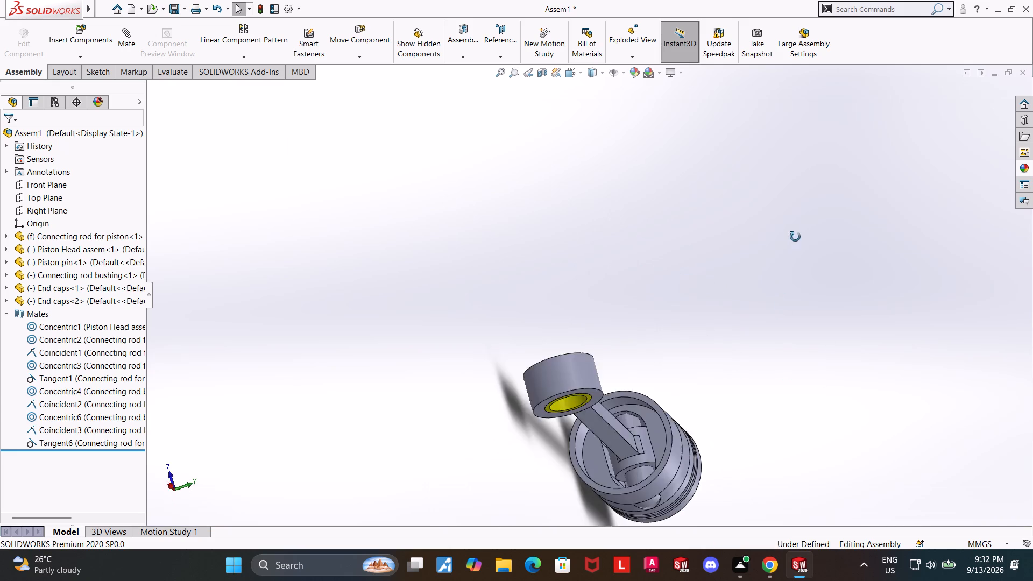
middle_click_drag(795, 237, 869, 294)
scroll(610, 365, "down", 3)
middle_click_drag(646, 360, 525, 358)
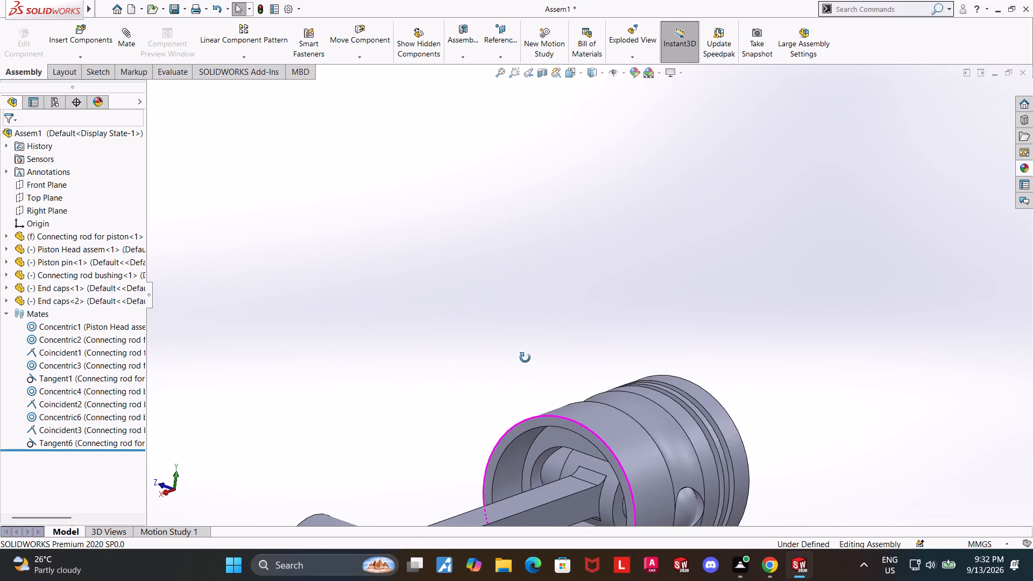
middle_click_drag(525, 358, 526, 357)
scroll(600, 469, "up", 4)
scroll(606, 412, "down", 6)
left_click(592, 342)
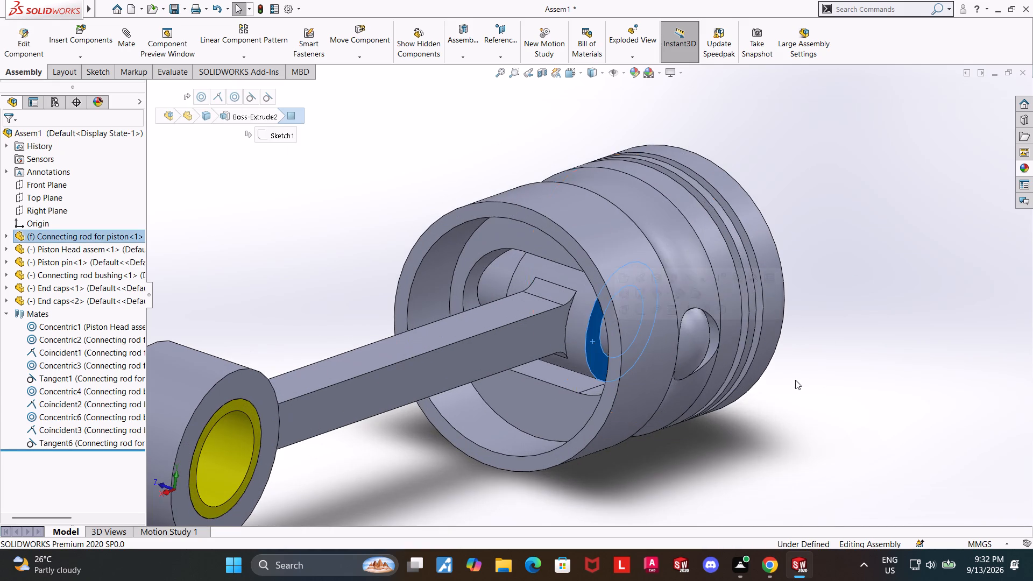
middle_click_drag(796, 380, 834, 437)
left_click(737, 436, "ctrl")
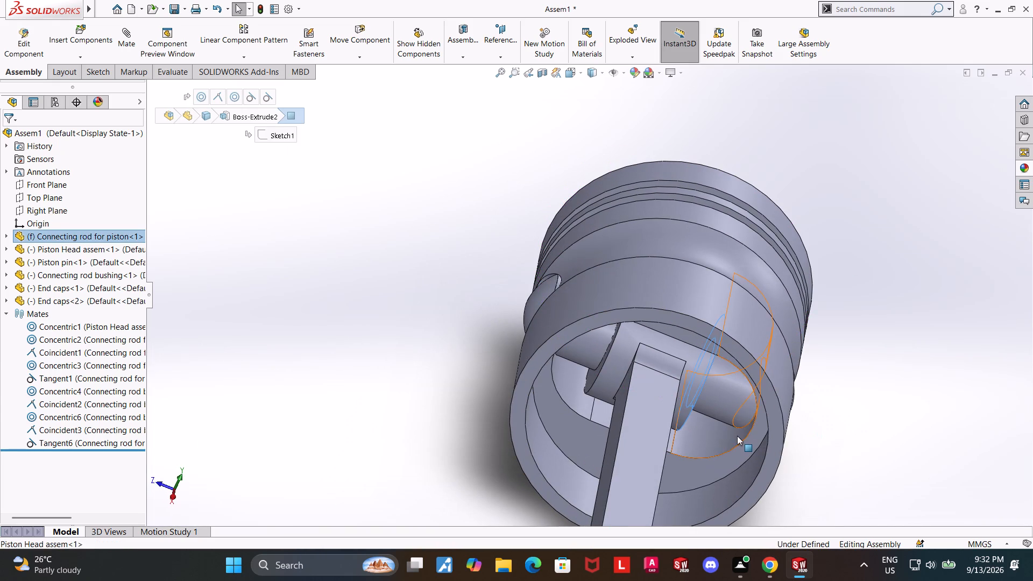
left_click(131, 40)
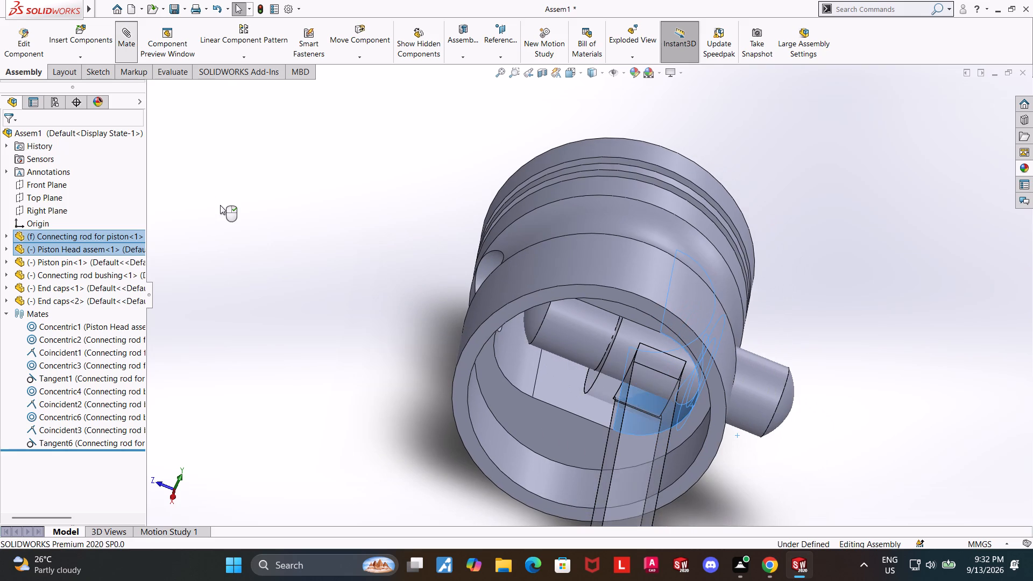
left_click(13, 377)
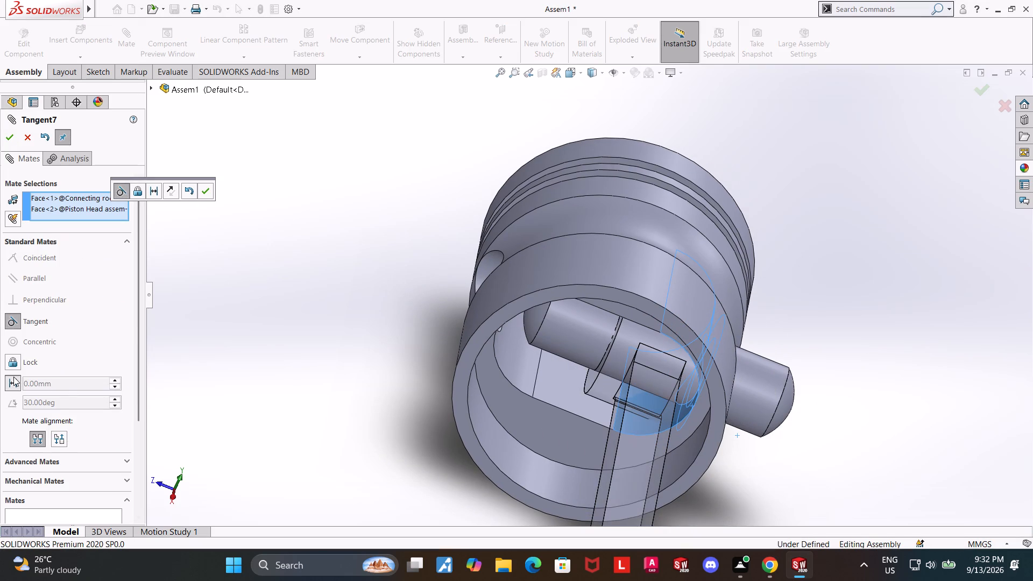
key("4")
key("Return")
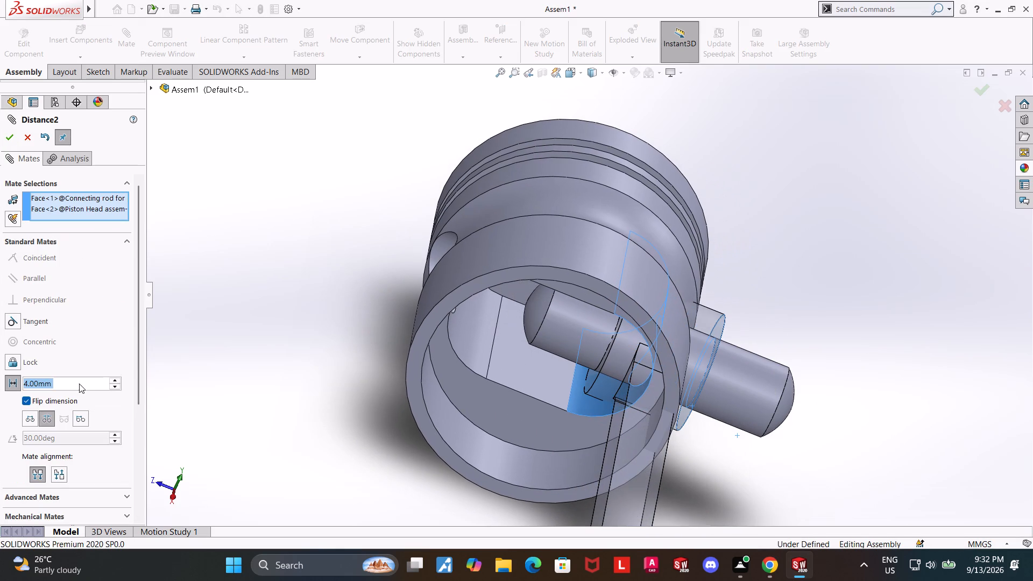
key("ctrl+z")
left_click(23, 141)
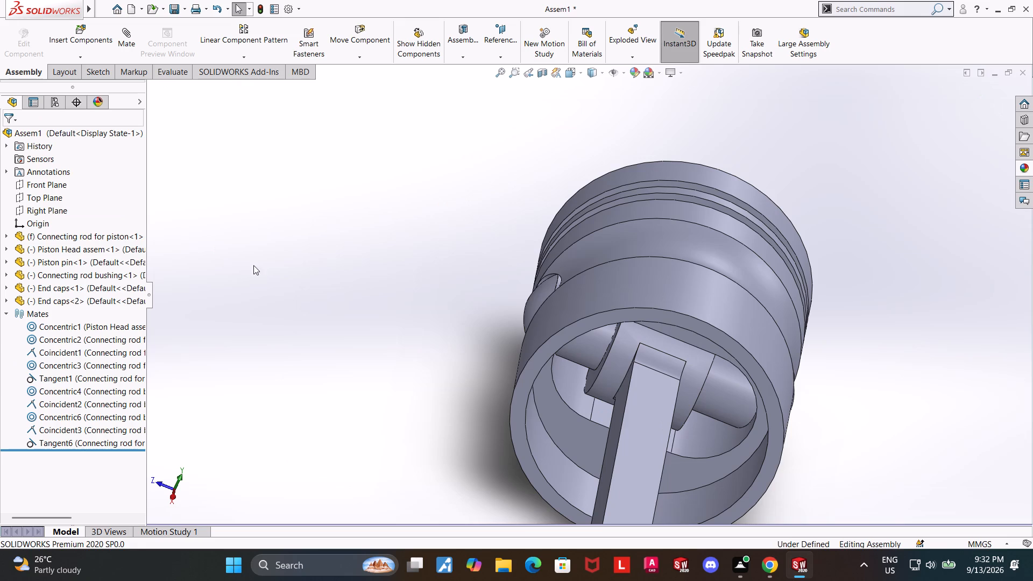
Add a 4 mm distance mate between the piston head's curved inner pocket face and the side face of the rod's piston-pin end.
left_click(949, 389)
scroll(815, 400, "up", 2)
middle_click_drag(799, 387, 773, 358)
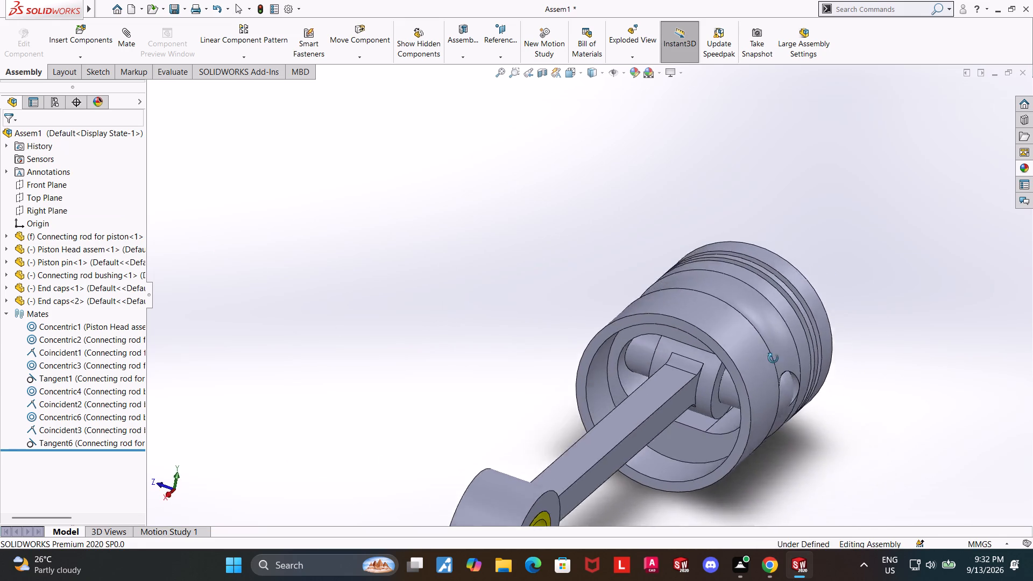
middle_click_drag(773, 358, 798, 382)
scroll(758, 356, "down", 2)
middle_click_drag(773, 371, 748, 332)
left_click(128, 40)
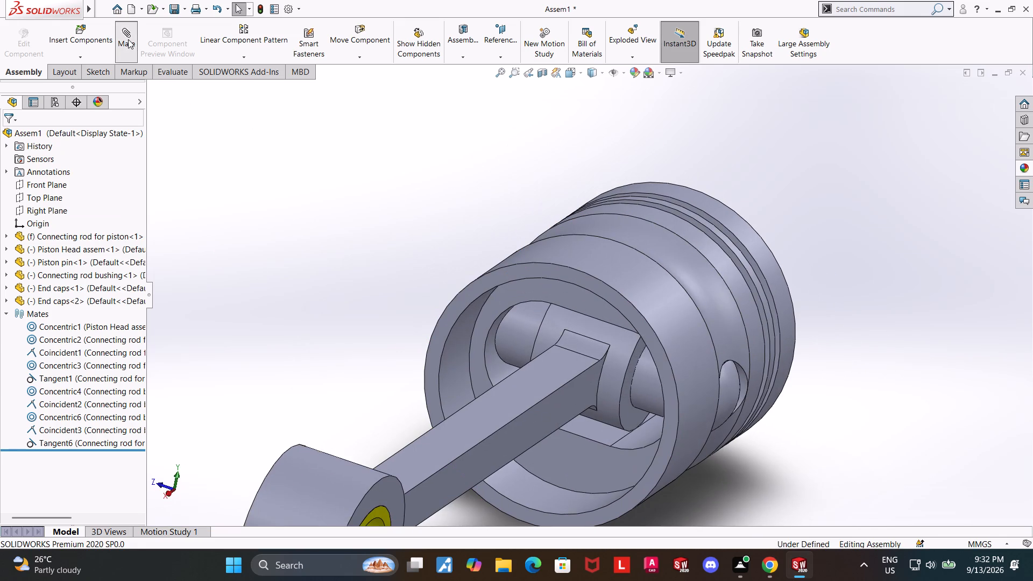
left_click(490, 346)
middle_click_drag(214, 212, 277, 268)
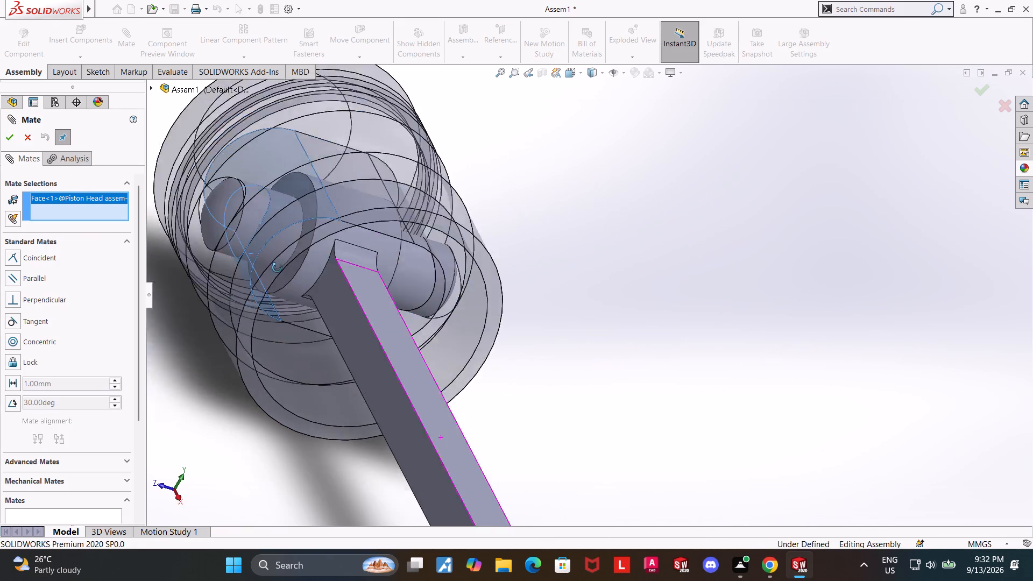
middle_click_drag(277, 268, 269, 266)
scroll(269, 266, "up", 1)
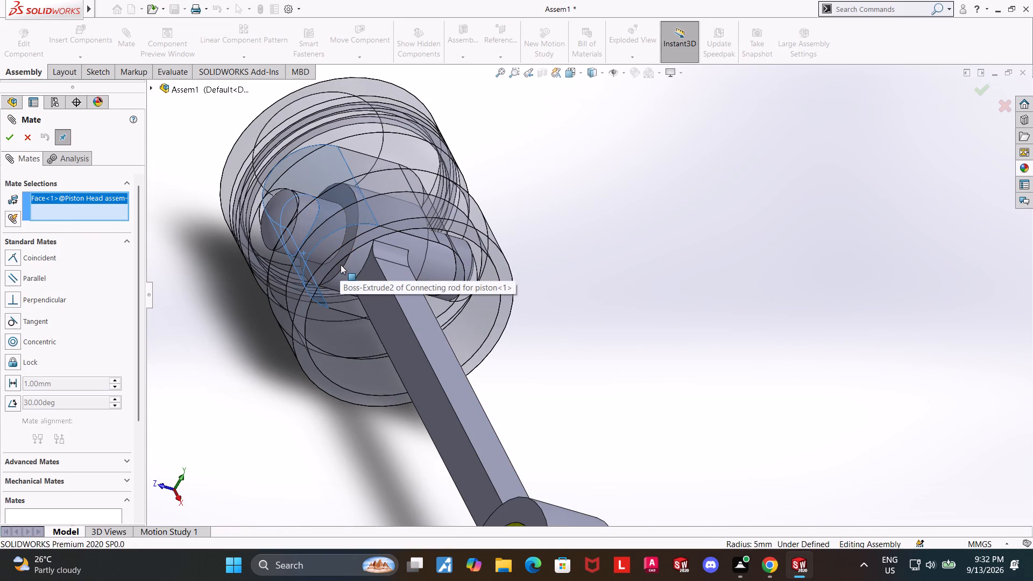
left_click(341, 265)
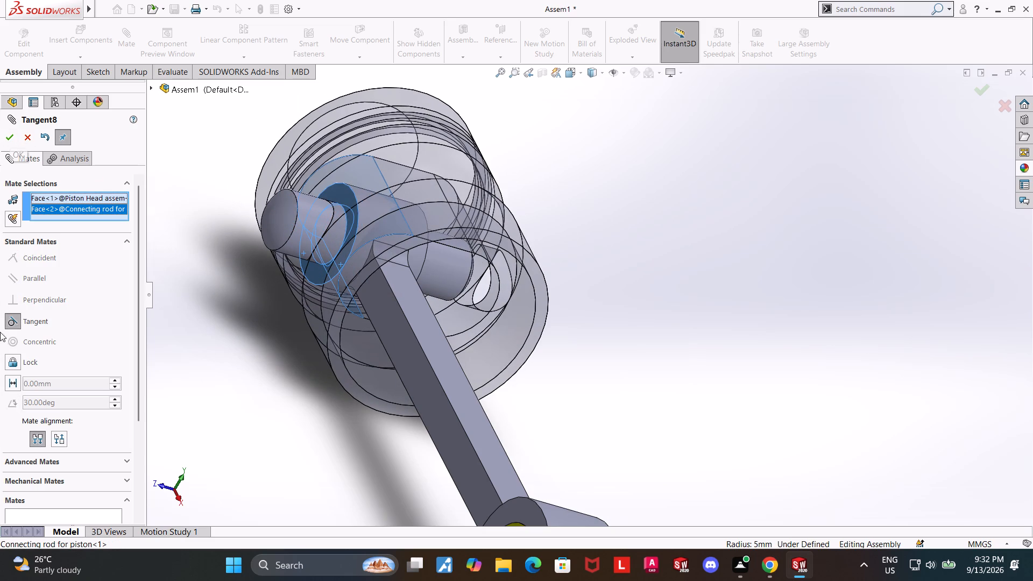
left_click(11, 379)
key("4")
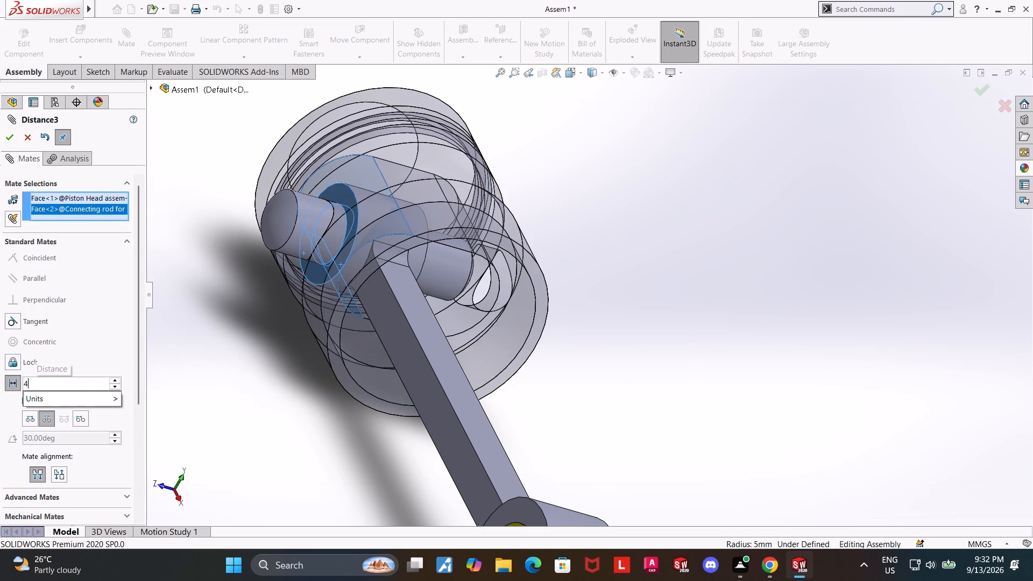
key("Return")
middle_click_drag(768, 362, 751, 322)
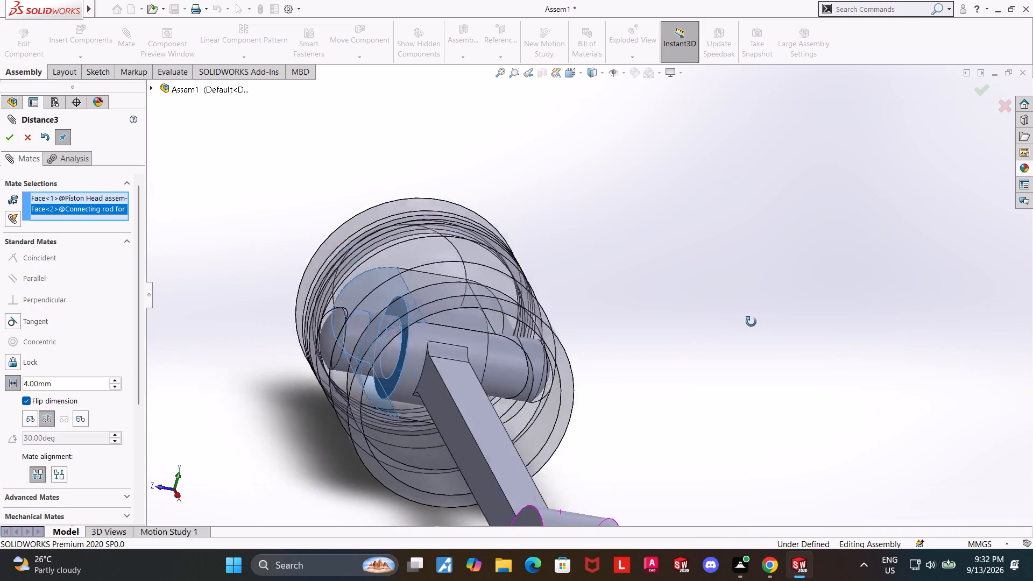
middle_click_drag(751, 322, 741, 317)
left_click(13, 143)
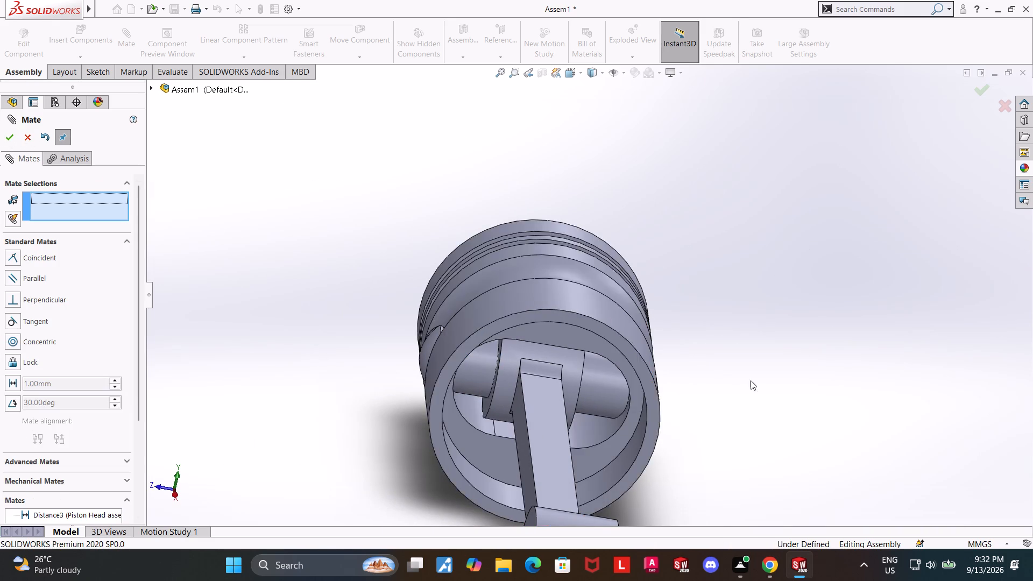
Swing the piston head back and forth about its pin to test its range of motion on the connecting rod.
scroll(763, 387, "up", 3)
left_click_drag(577, 310, 579, 335)
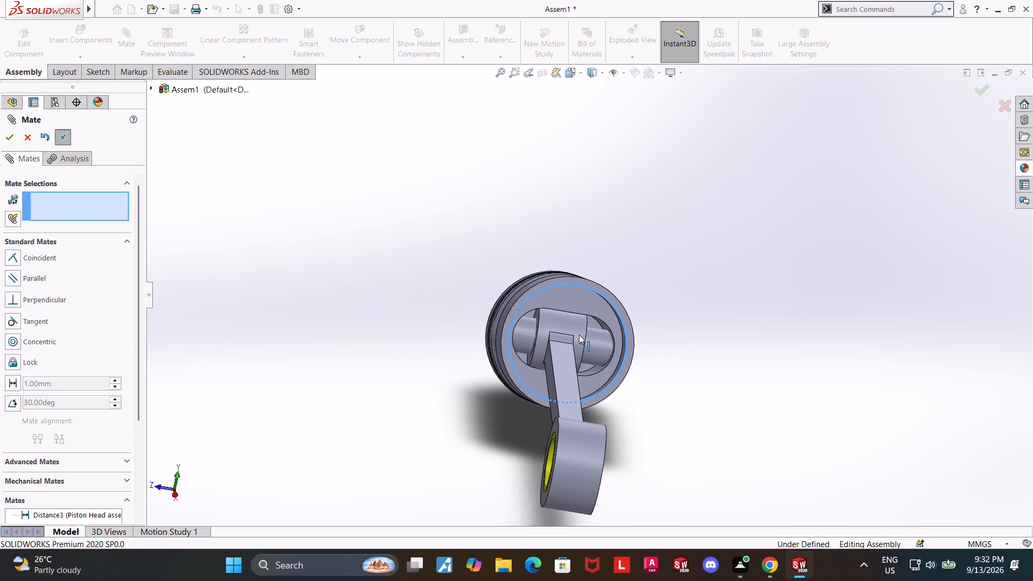
left_click_drag(579, 335, 566, 382)
middle_click_drag(695, 259, 689, 325)
left_click_drag(581, 279, 580, 280)
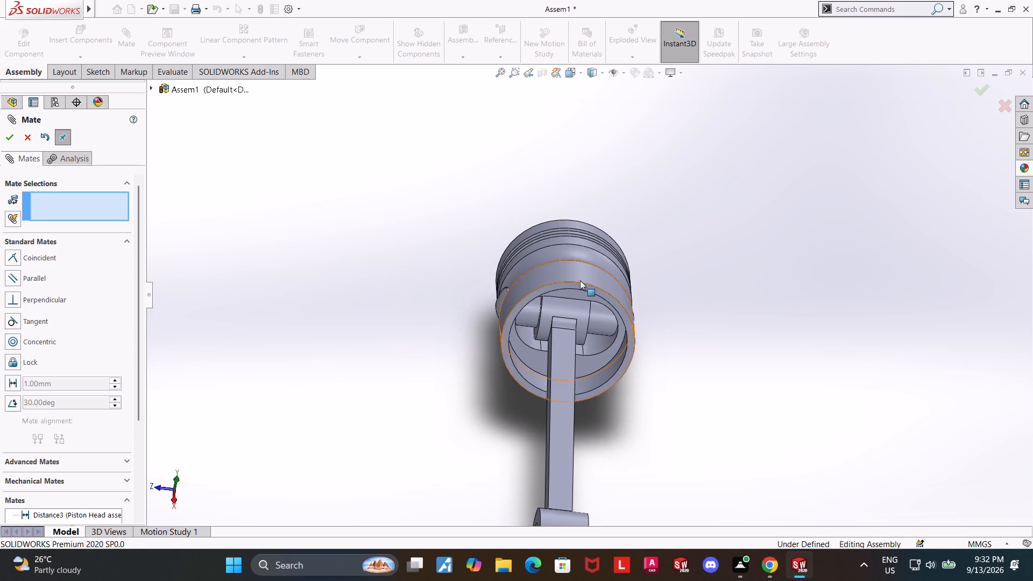
left_click_drag(580, 280, 568, 294)
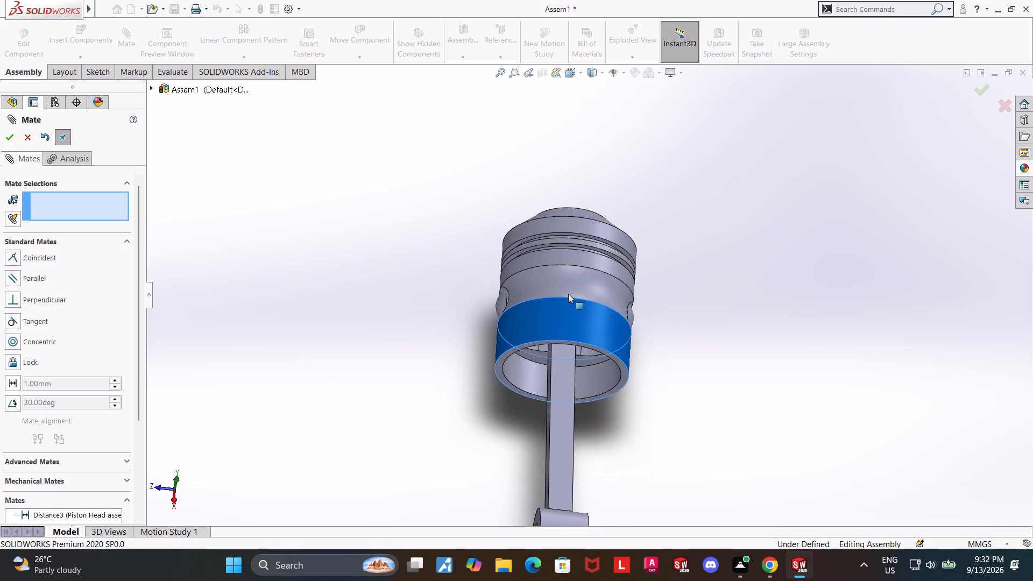
left_click_drag(568, 294, 560, 355)
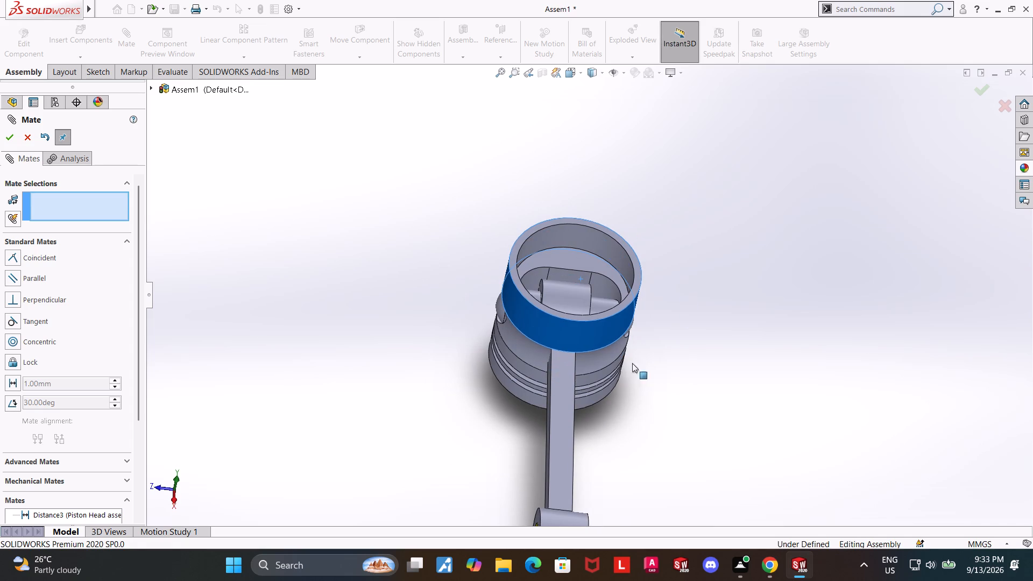
middle_click_drag(730, 308, 714, 379)
left_click_drag(622, 227, 607, 307)
left_click_drag(589, 330, 587, 338)
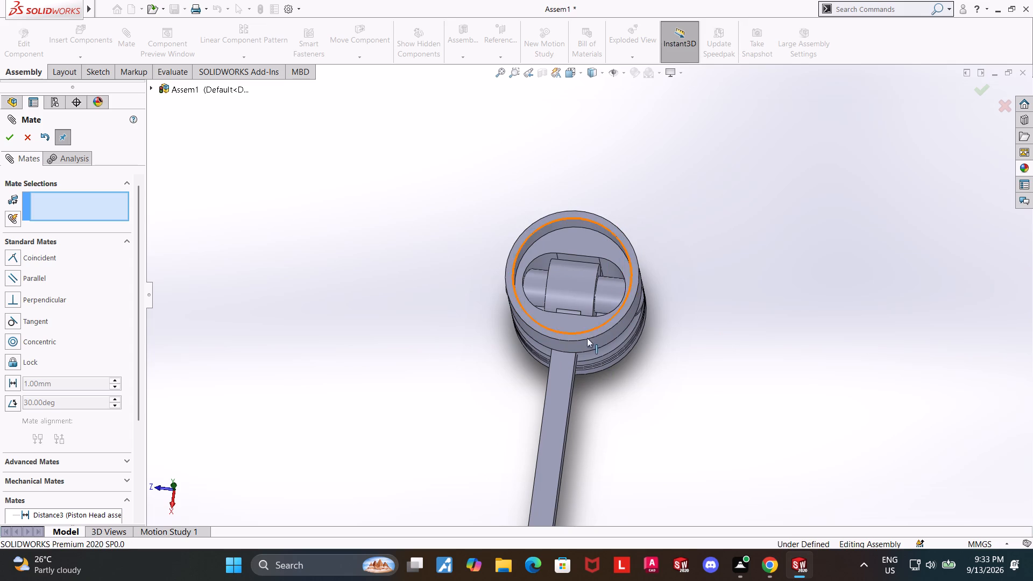
left_click_drag(587, 338, 576, 429)
left_click_drag(589, 365, 627, 250)
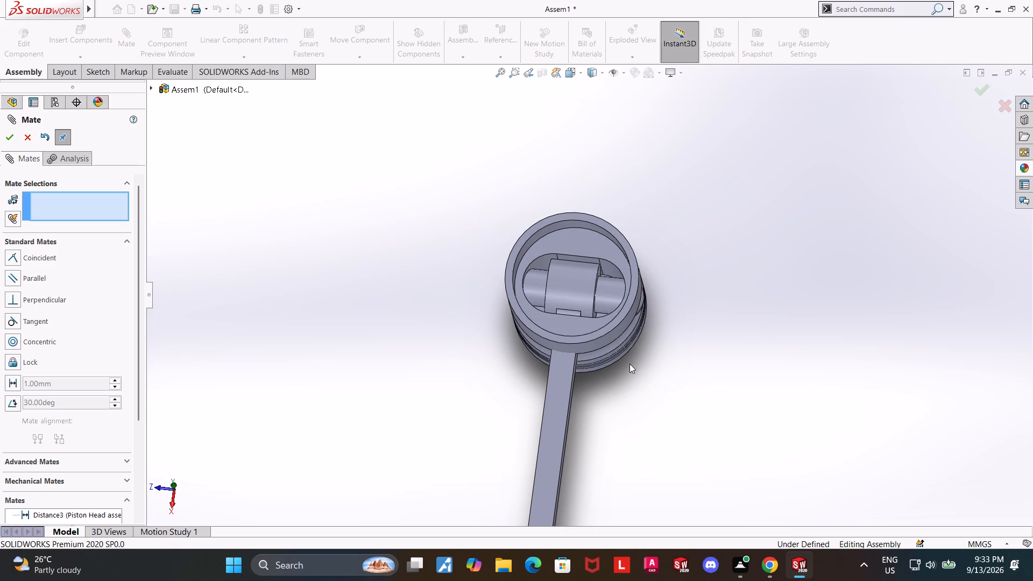
left_click_drag(627, 360, 617, 245)
left_click_drag(582, 320, 575, 407)
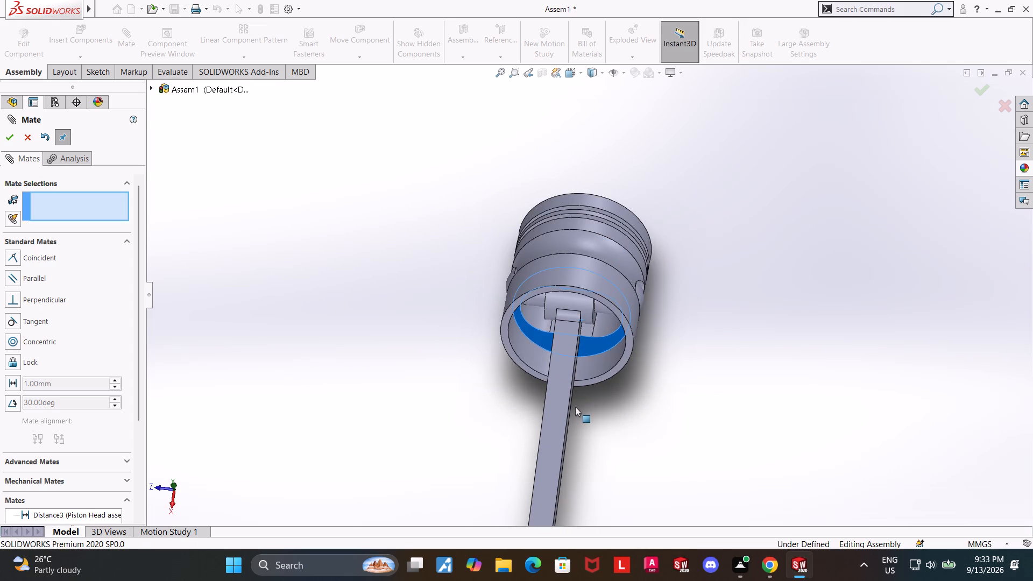
left_click_drag(588, 257, 587, 300)
Examine the rod's clearance inside the piston head's pocket from the open underside while swinging the head, and leave the Mate command.
middle_click_drag(723, 339, 722, 231)
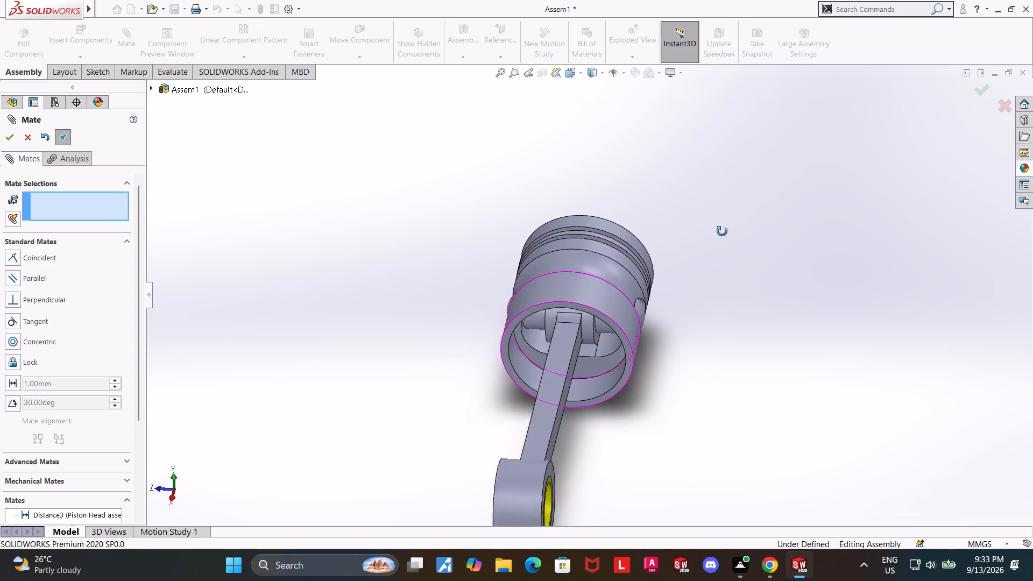
middle_click_drag(722, 231, 723, 149)
scroll(662, 260, "down", 2)
middle_click_drag(663, 334, 639, 348)
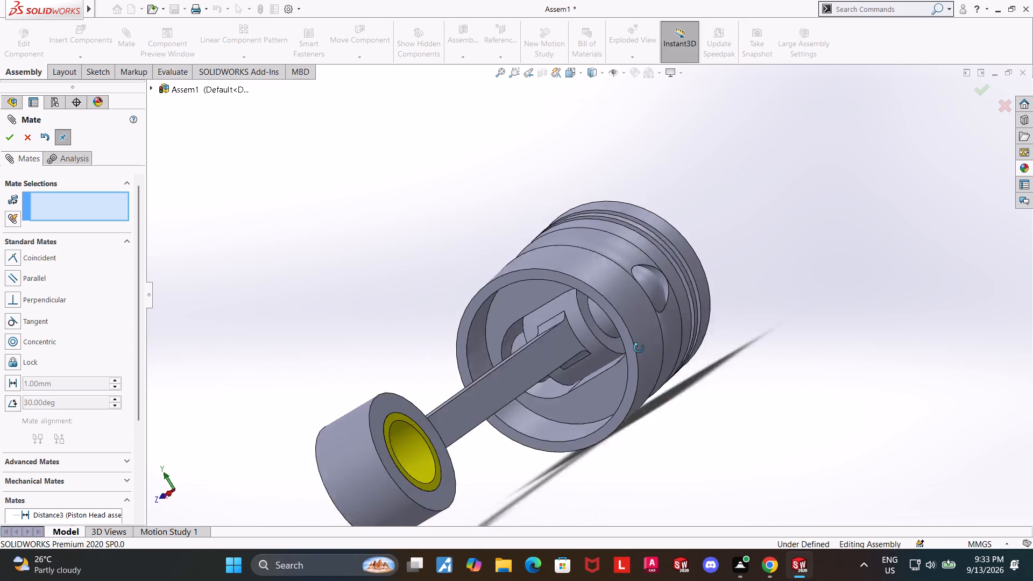
middle_click_drag(639, 348, 649, 337)
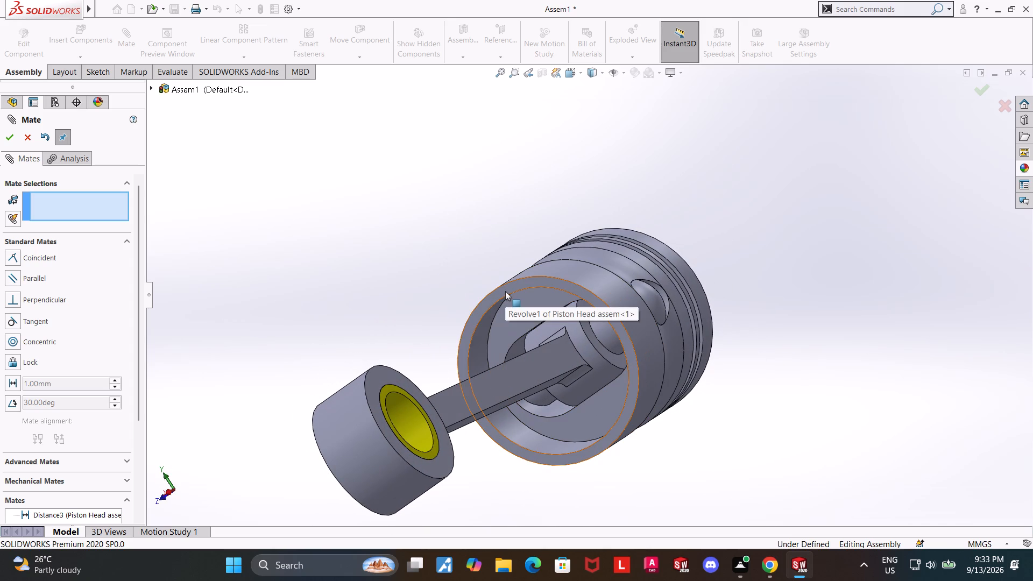
left_click_drag(505, 291, 515, 324)
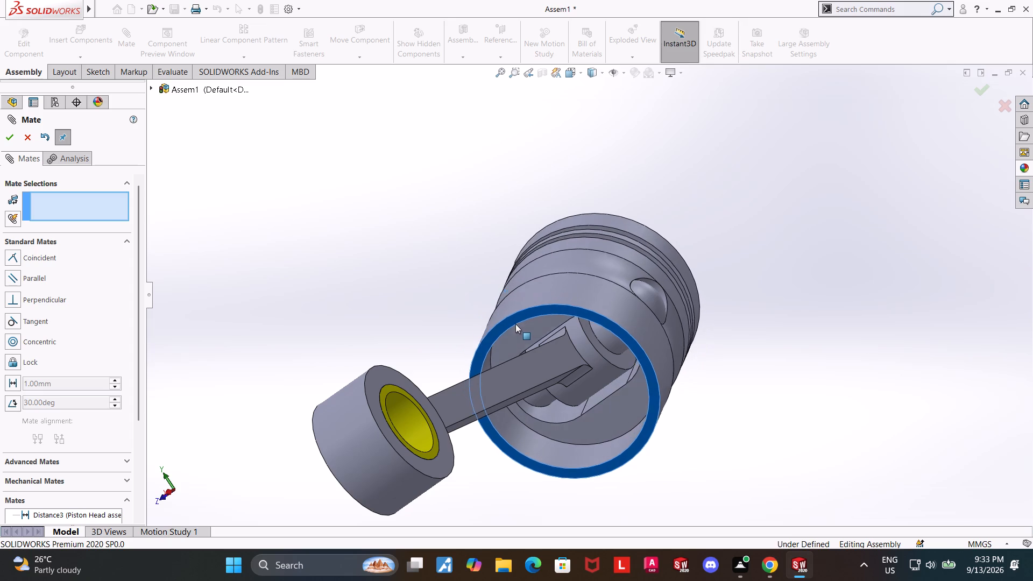
left_click_drag(515, 324, 514, 326)
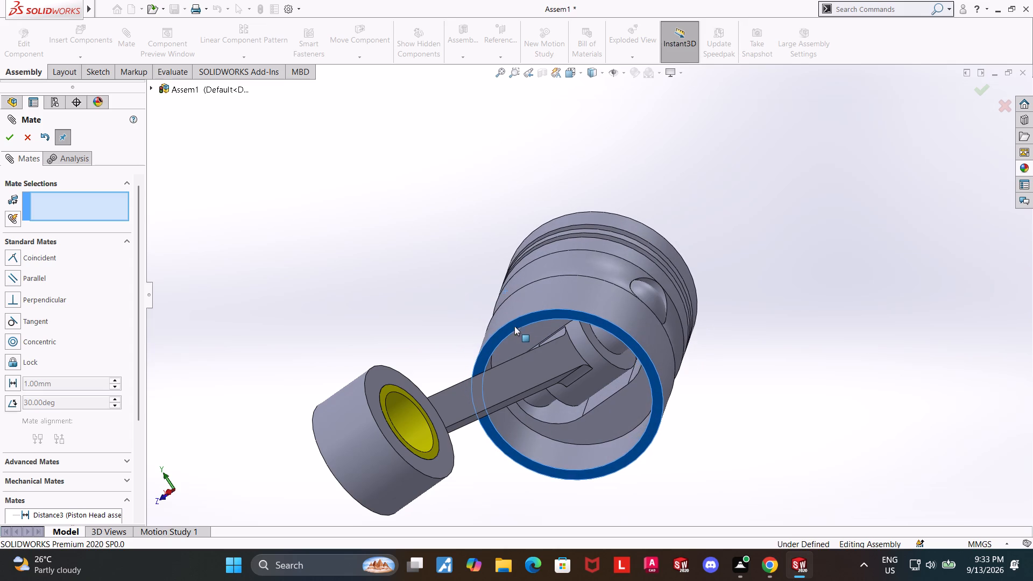
left_click_drag(514, 326, 497, 253)
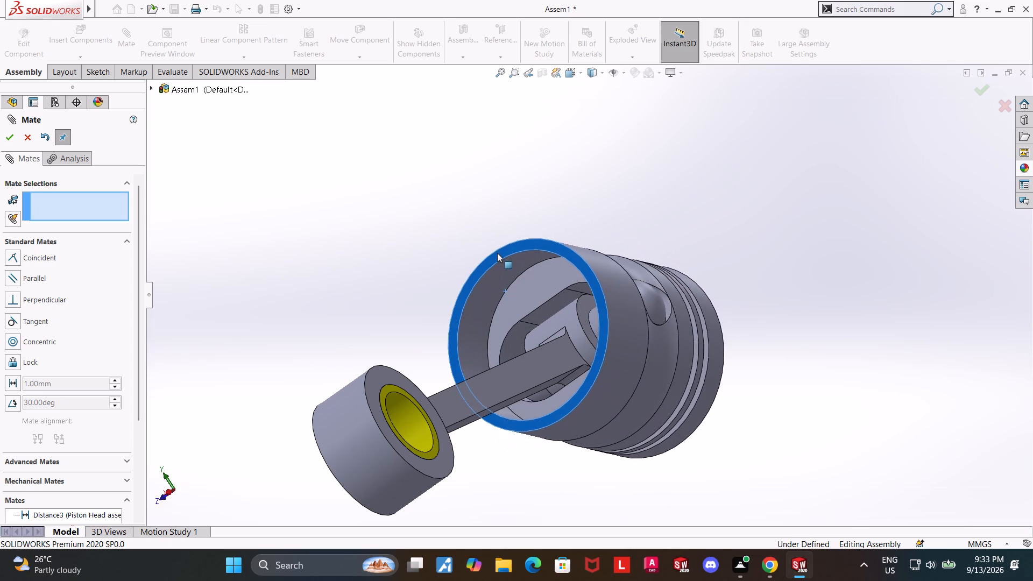
left_click_drag(497, 253, 515, 288)
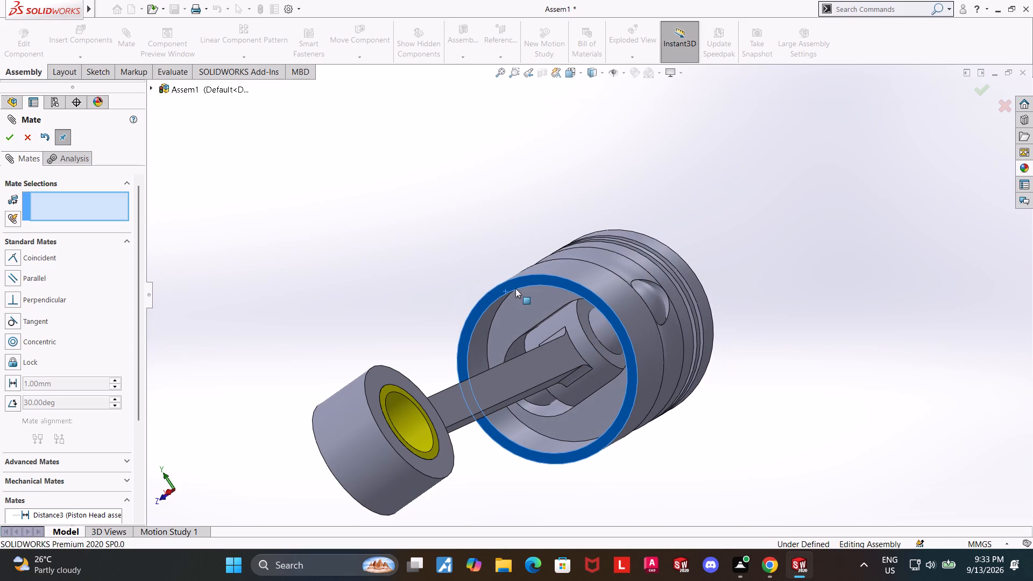
left_click_drag(515, 288, 543, 308)
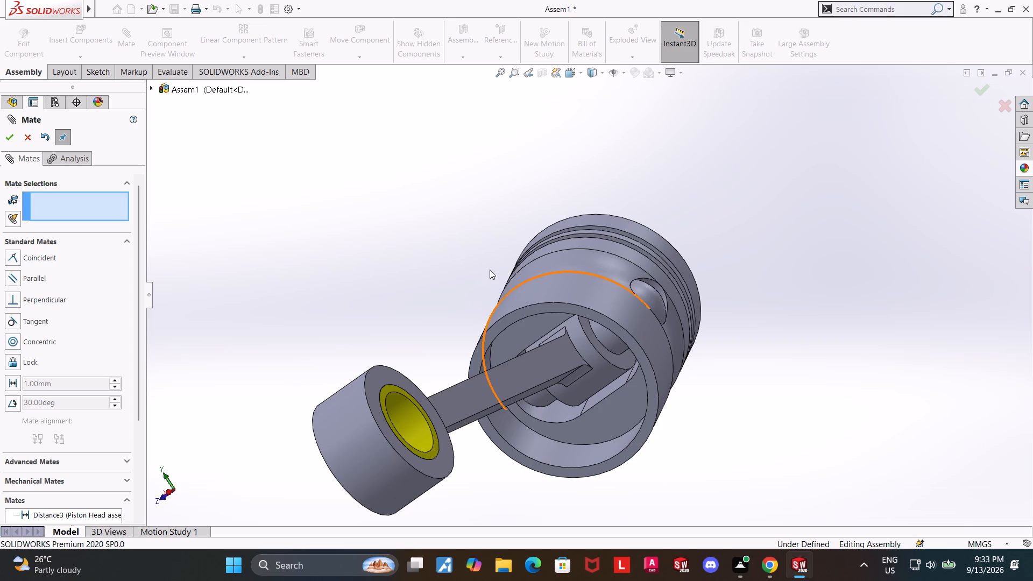
left_click_drag(540, 311, 528, 302)
scroll(590, 352, "down", 5)
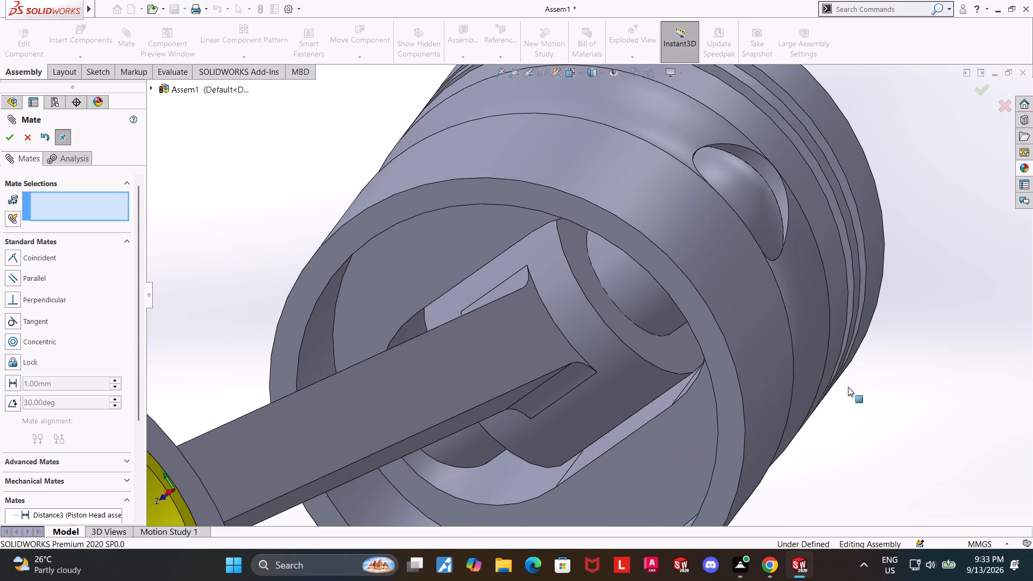
scroll(854, 385, "up", 3)
middle_click_drag(813, 382, 757, 408)
scroll(757, 408, "up", 5)
scroll(532, 396, "down", 4)
middle_click_drag(523, 382, 542, 389)
left_click(614, 325)
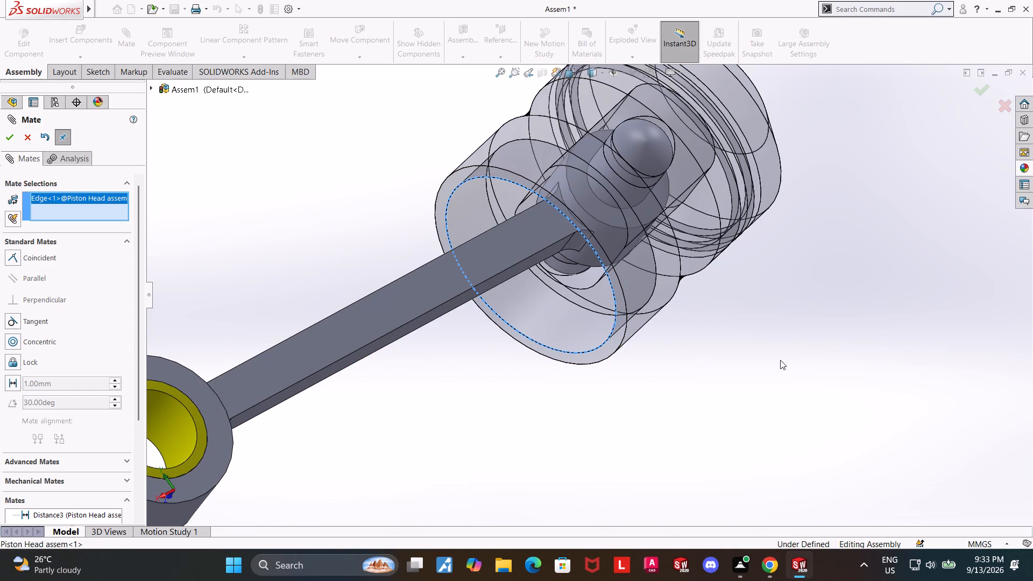
left_click(780, 360)
left_click(26, 137)
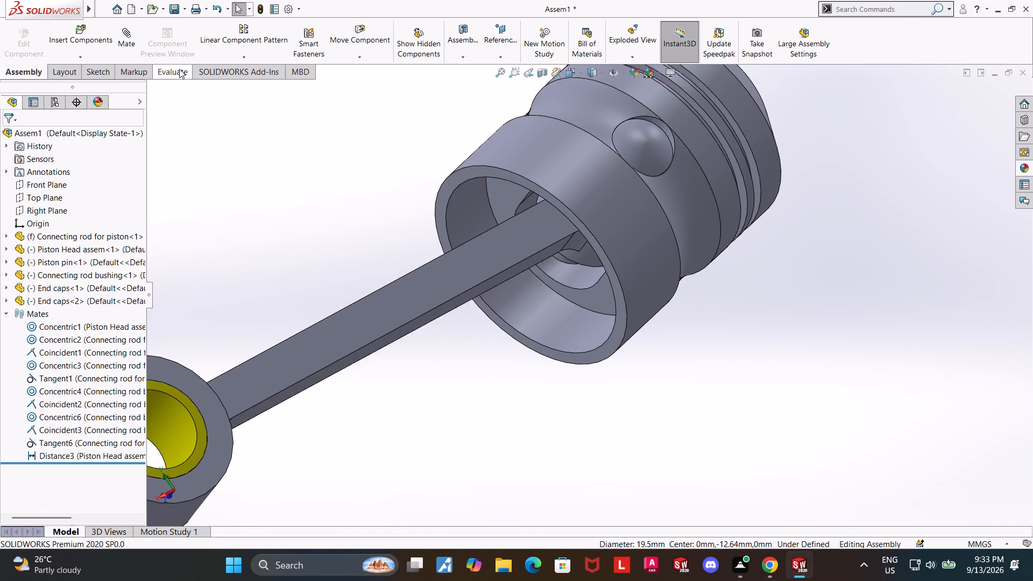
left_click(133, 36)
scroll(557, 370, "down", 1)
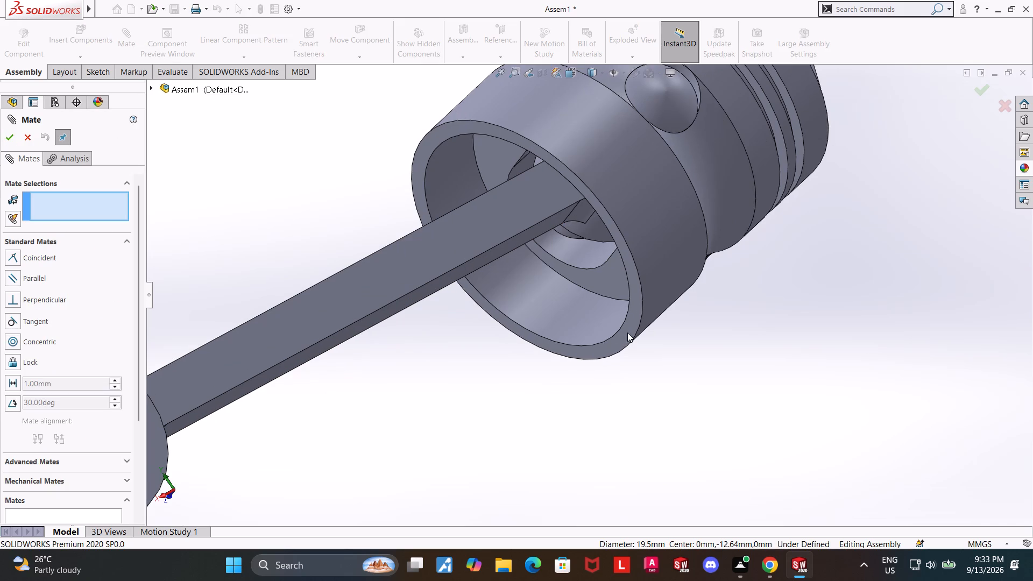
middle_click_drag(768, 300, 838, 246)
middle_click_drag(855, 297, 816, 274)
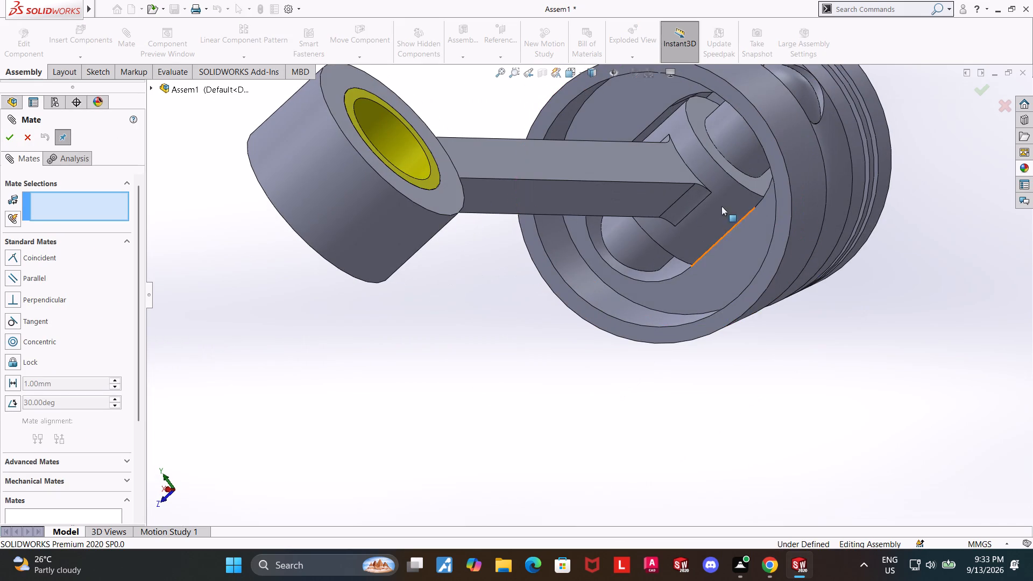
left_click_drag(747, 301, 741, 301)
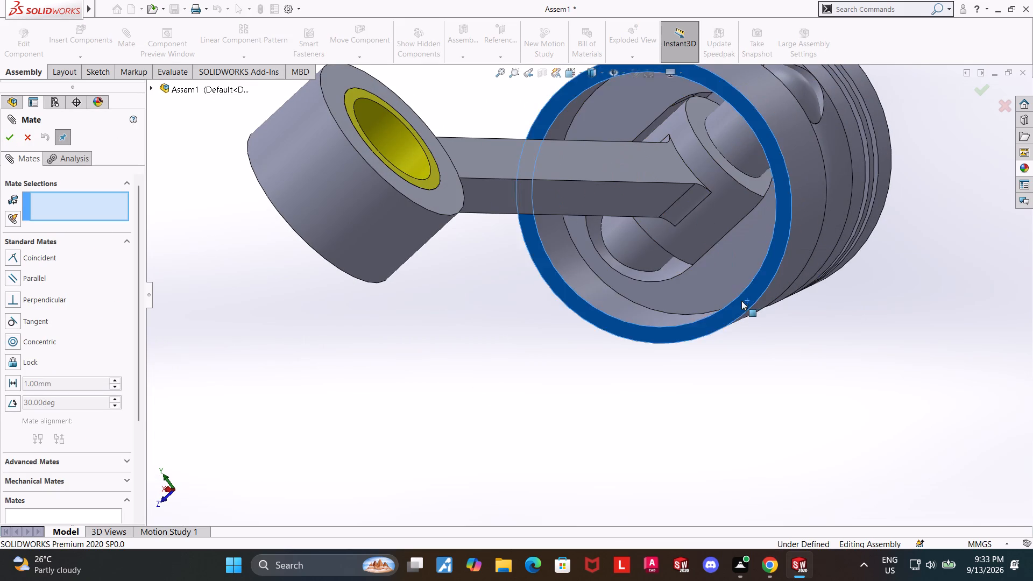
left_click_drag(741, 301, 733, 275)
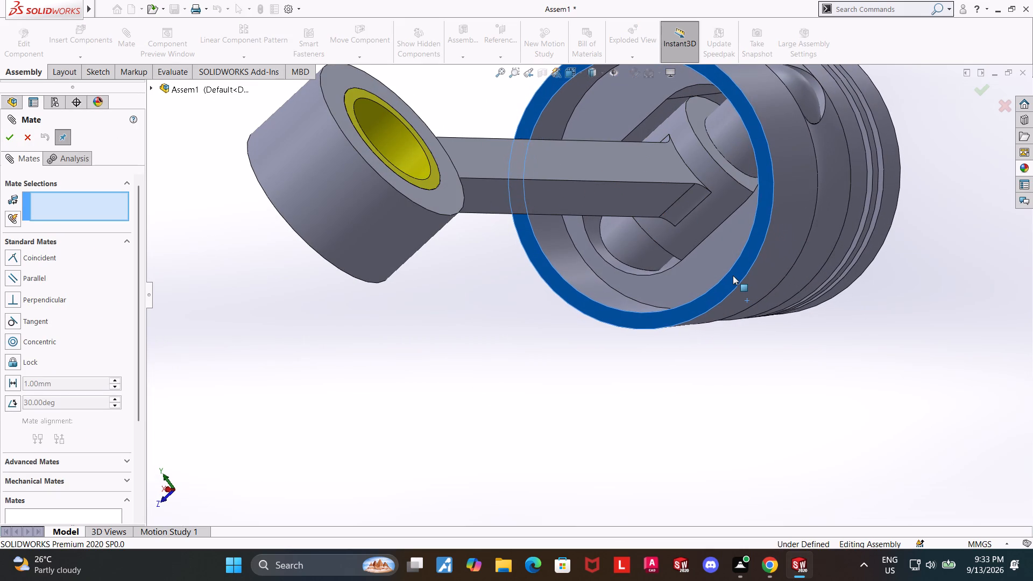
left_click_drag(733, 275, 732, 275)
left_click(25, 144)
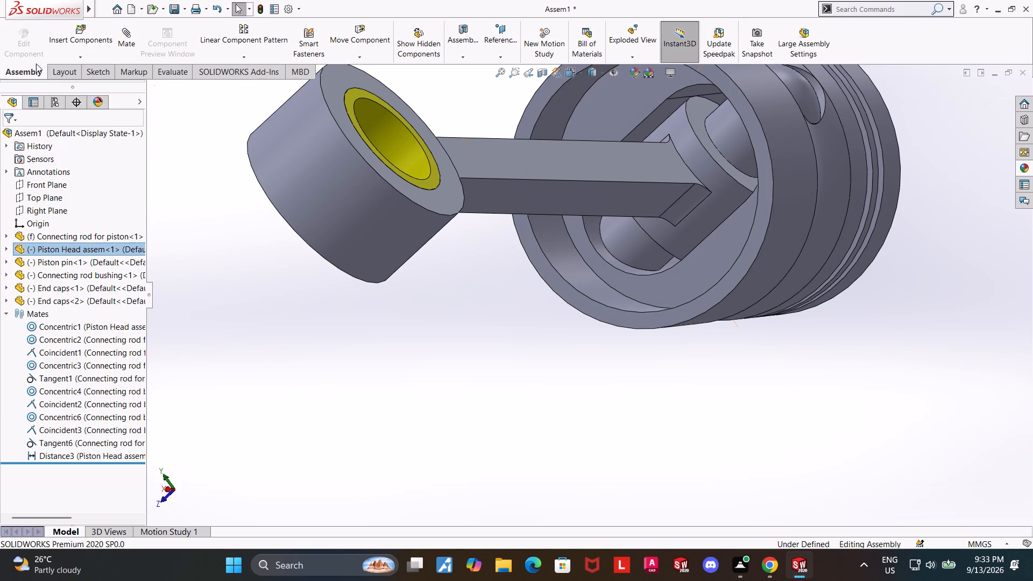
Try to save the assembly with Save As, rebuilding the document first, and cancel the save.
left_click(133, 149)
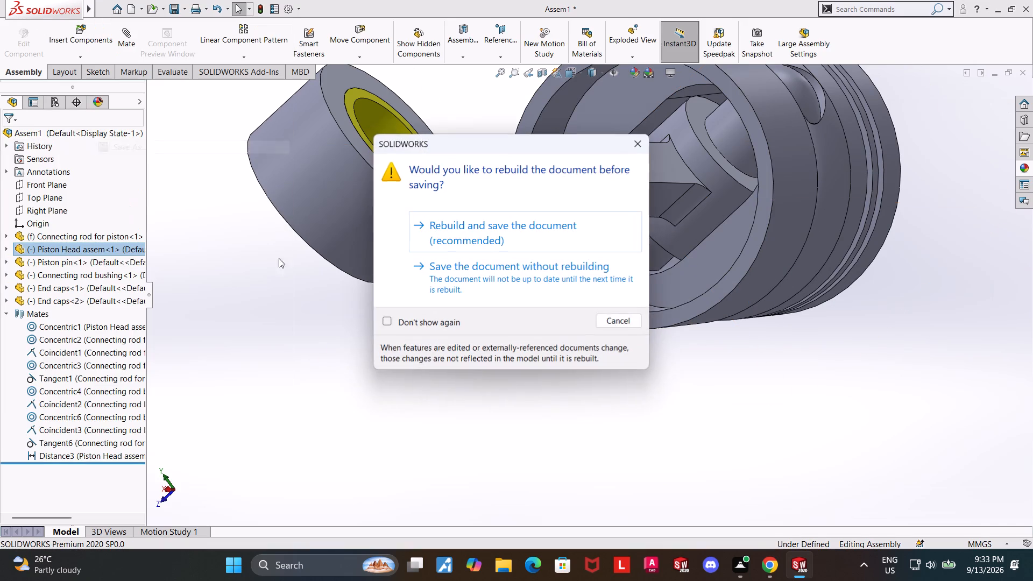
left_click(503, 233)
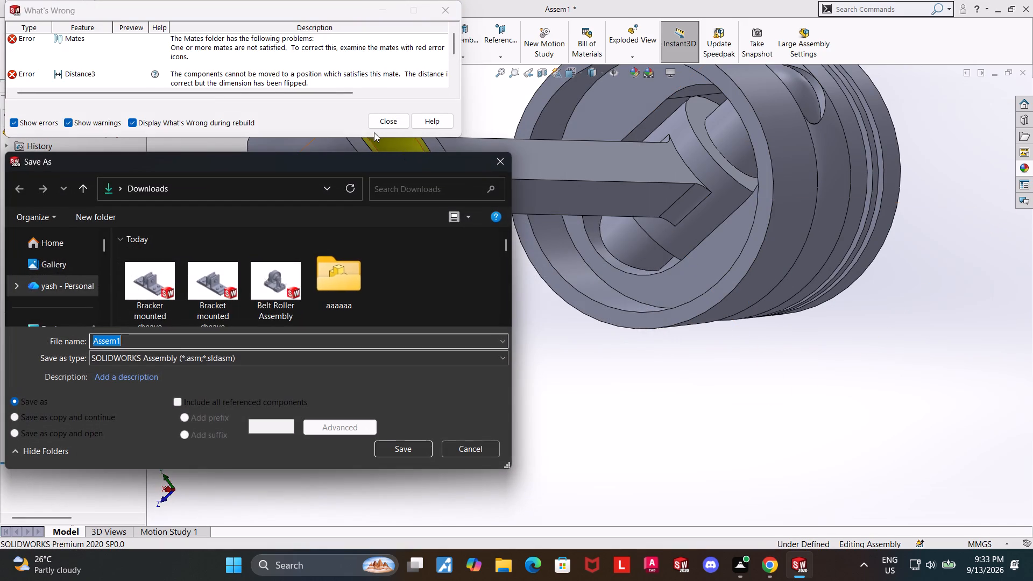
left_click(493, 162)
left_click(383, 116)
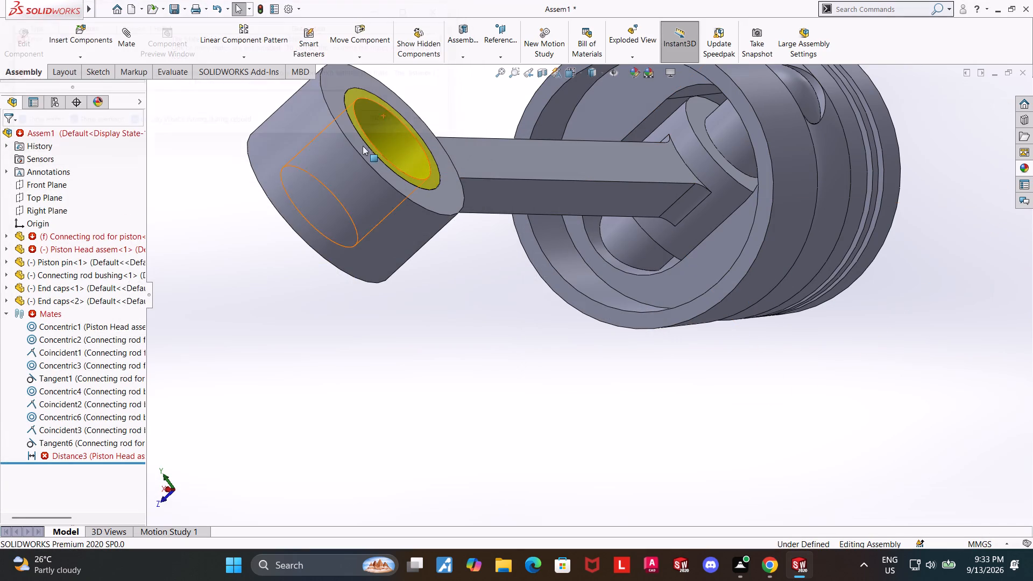
Delete the Tangent6 mate between the piston head and the connecting rod, and dismiss the rebuild report.
right_click(78, 441)
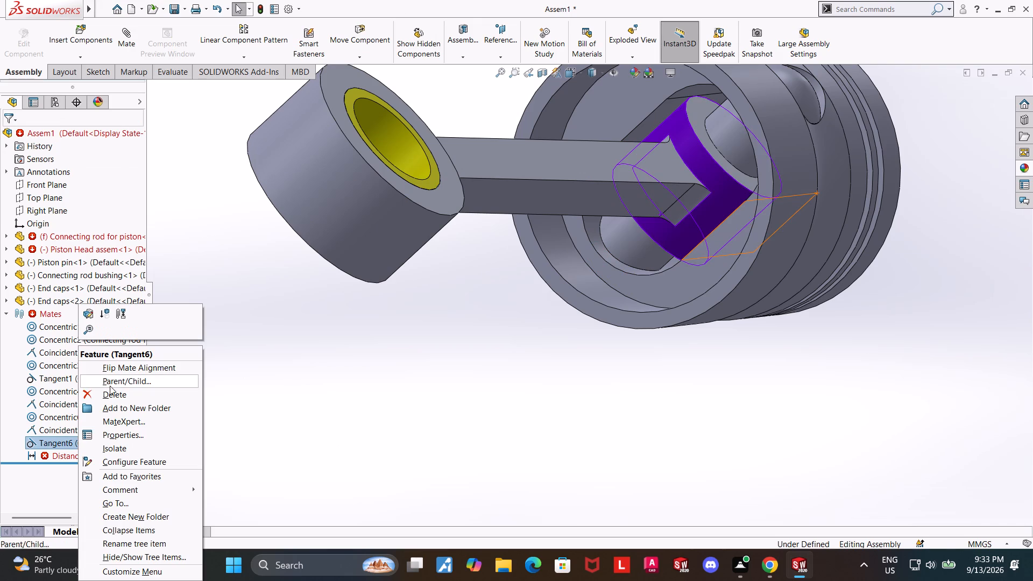
left_click(112, 400)
left_click(591, 212)
left_click(393, 449)
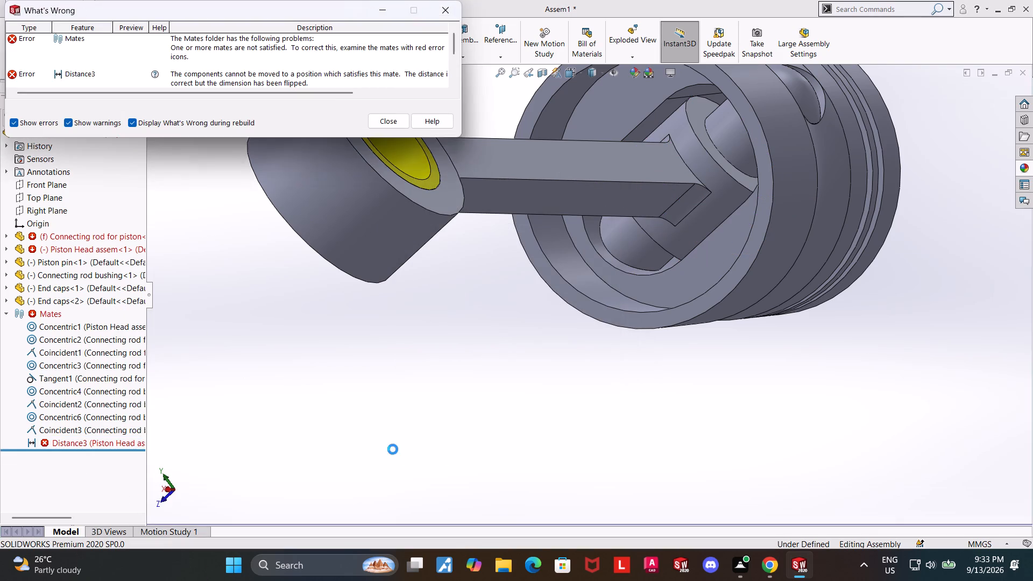
left_click(406, 119)
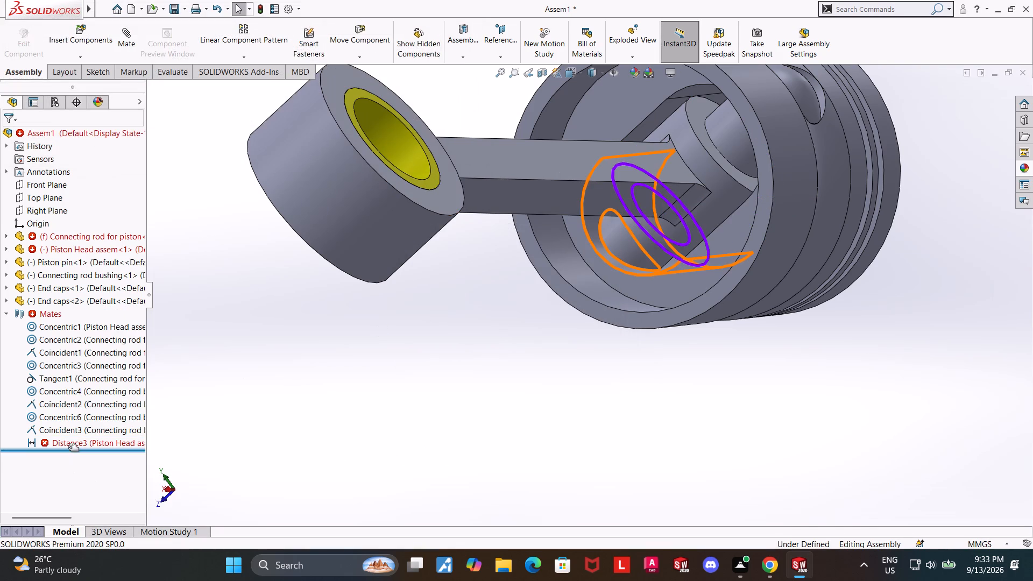
Delete the Distance3 mate between the piston head's pocket face and the side face of the rod's pin end.
right_click(68, 448)
left_click(303, 445)
right_click(55, 437)
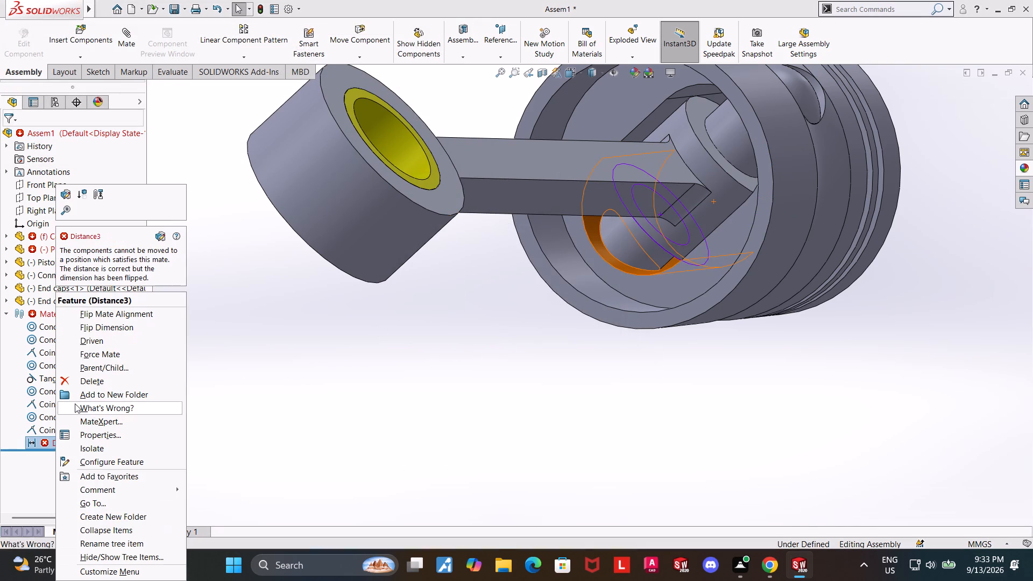
left_click(92, 380)
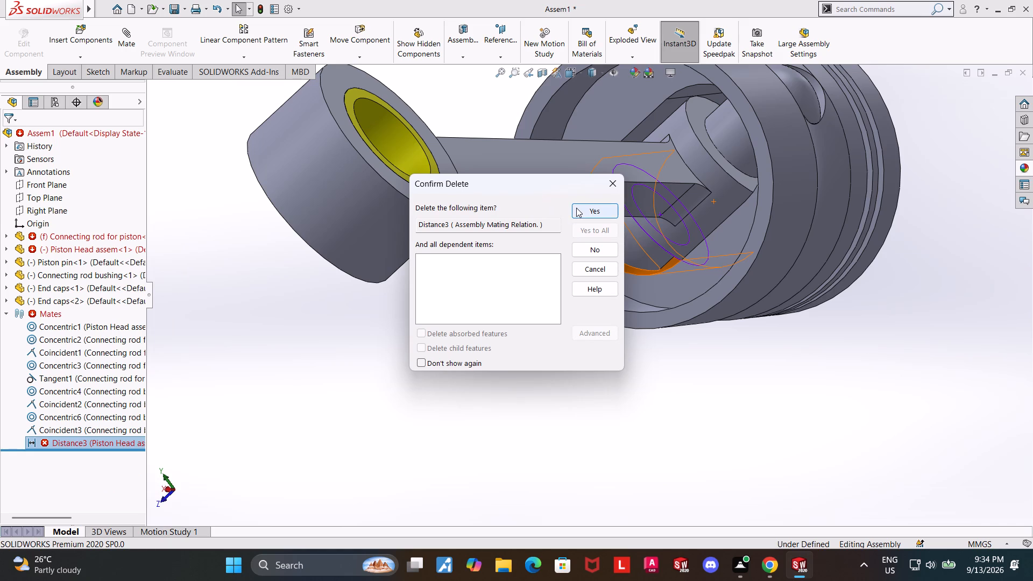
left_click(576, 208)
left_click(548, 310)
Test the piston head's freedom by sliding it off the rod's pin end and back, and inspect it from several sides.
middle_click_drag(457, 341, 474, 382)
scroll(472, 384, "up", 1)
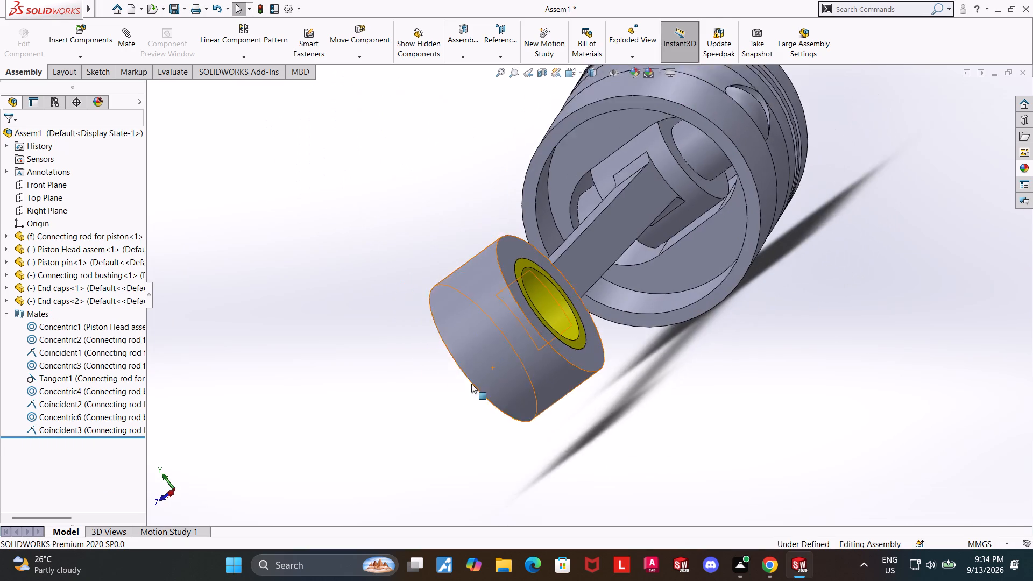
scroll(471, 384, "up", 2)
middle_click_drag(725, 264, 712, 431)
scroll(714, 173, "up", 3)
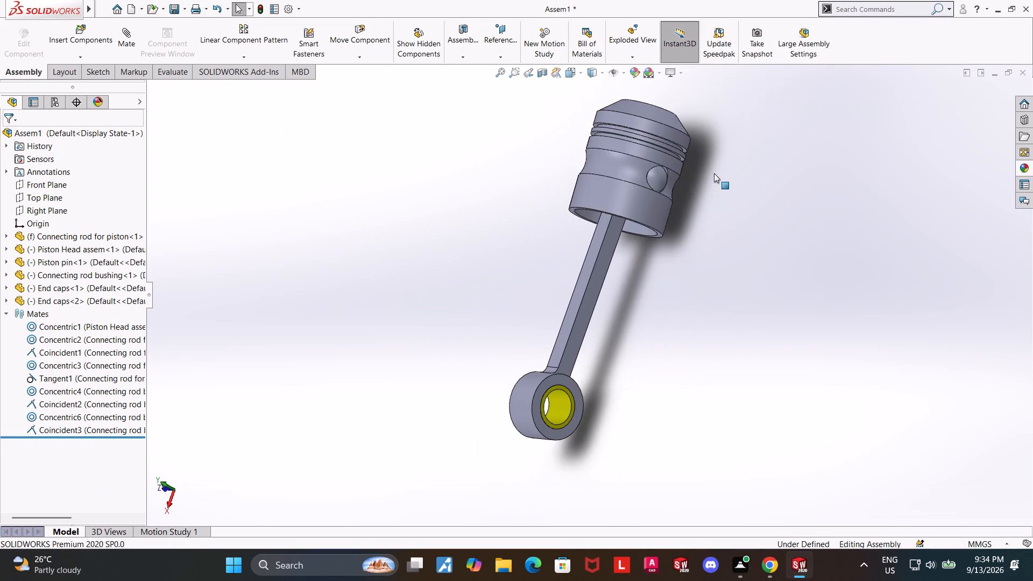
scroll(628, 145, "down", 5)
left_click_drag(689, 246, 753, 305)
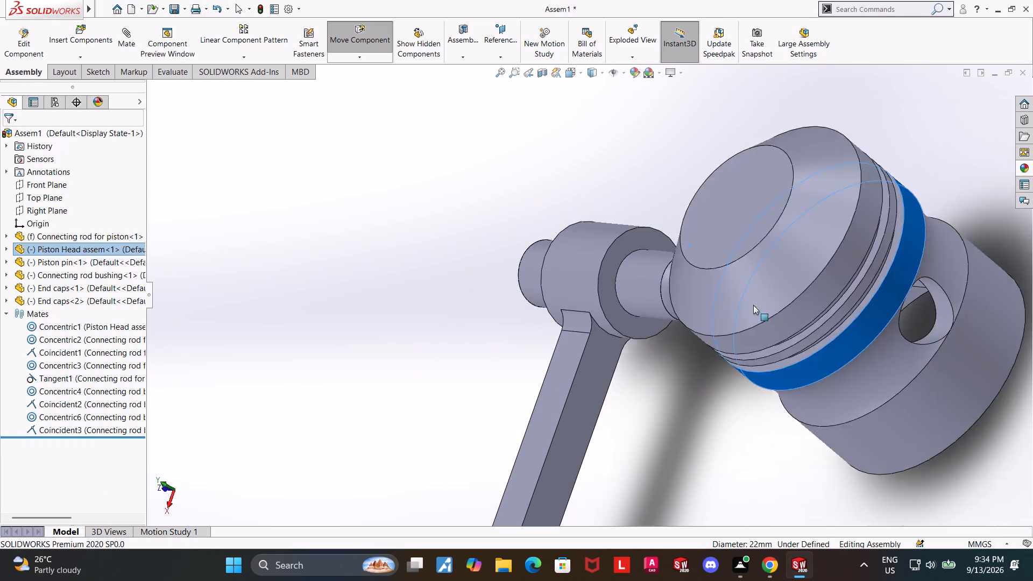
left_click_drag(753, 305, 707, 208)
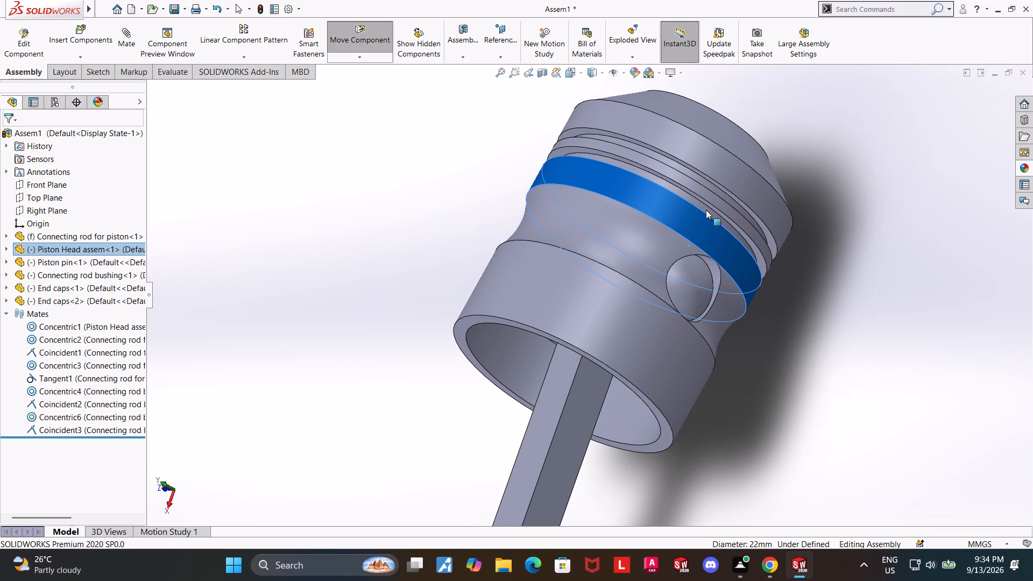
middle_click_drag(778, 350, 785, 437)
scroll(784, 437, "up", 4)
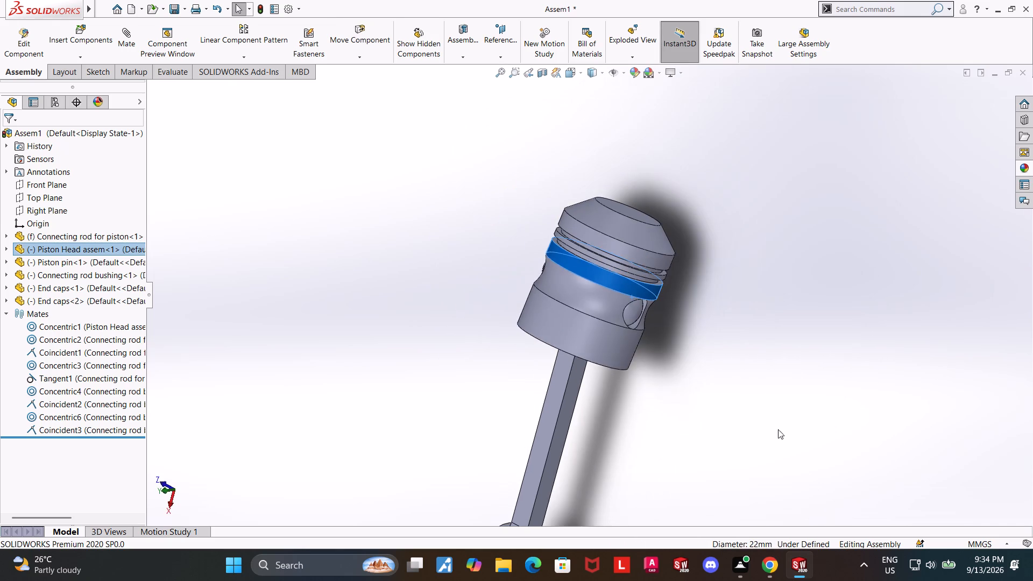
scroll(667, 279, "down", 3)
middle_click_drag(687, 362, 755, 416)
left_click_drag(569, 365, 563, 365)
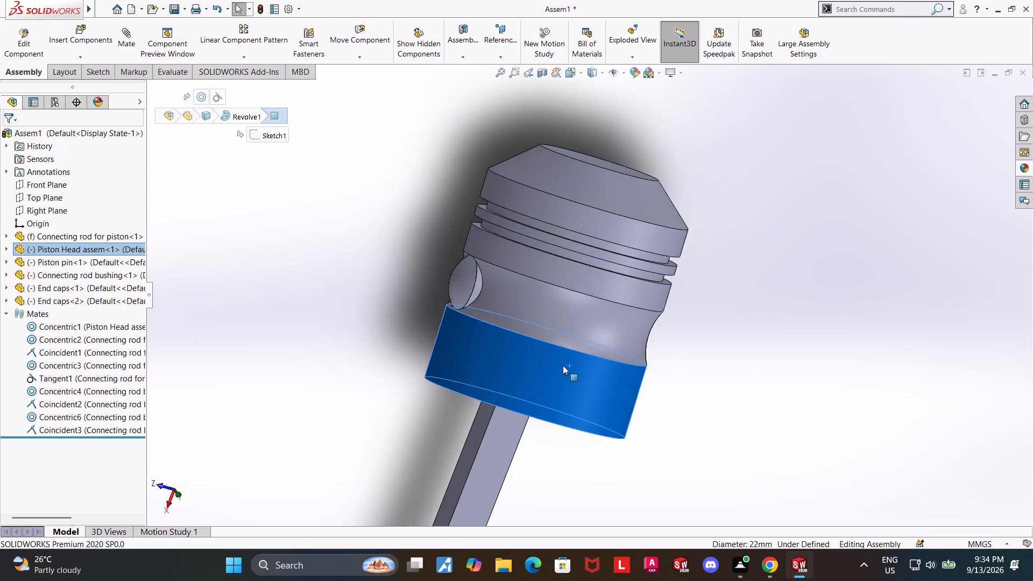
left_click_drag(563, 365, 558, 360)
middle_click_drag(625, 376, 572, 335)
left_click(787, 464)
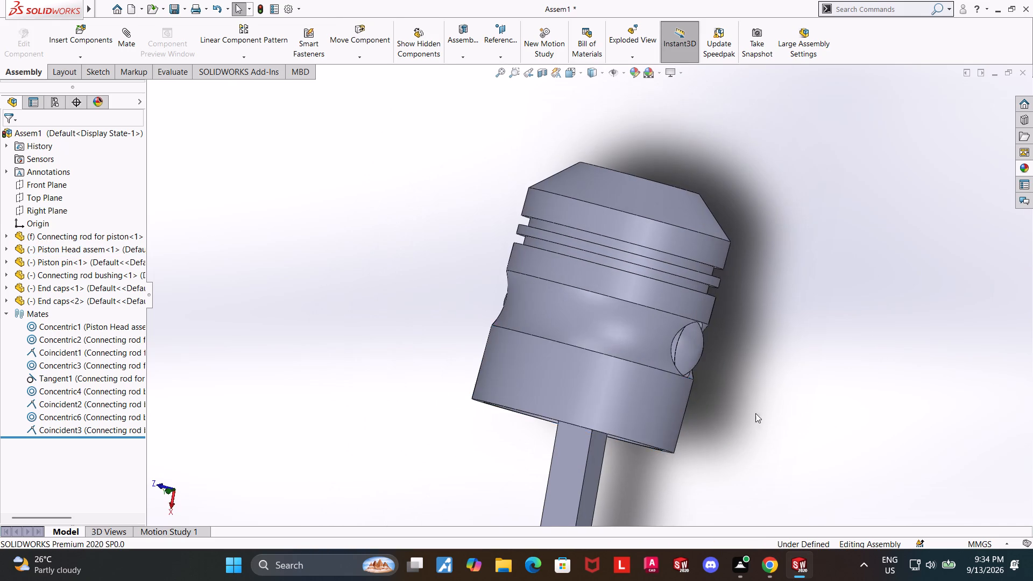
middle_click_drag(749, 412, 705, 393)
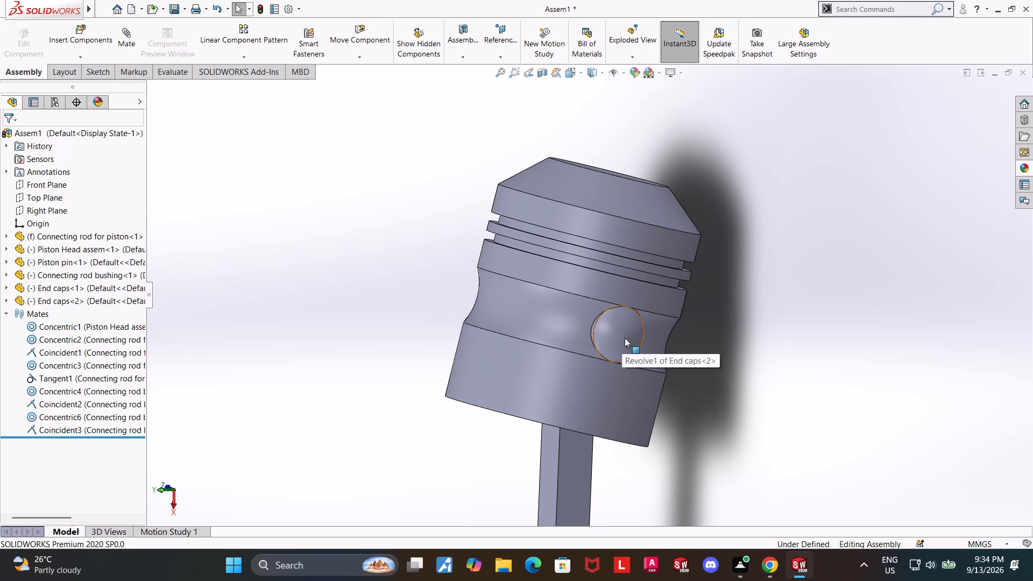
Add a coincident mate between the centre vertex of End caps<2> and the piston head's outer cylindrical face above the pin hole.
scroll(696, 346, "down", 3)
left_click(797, 381)
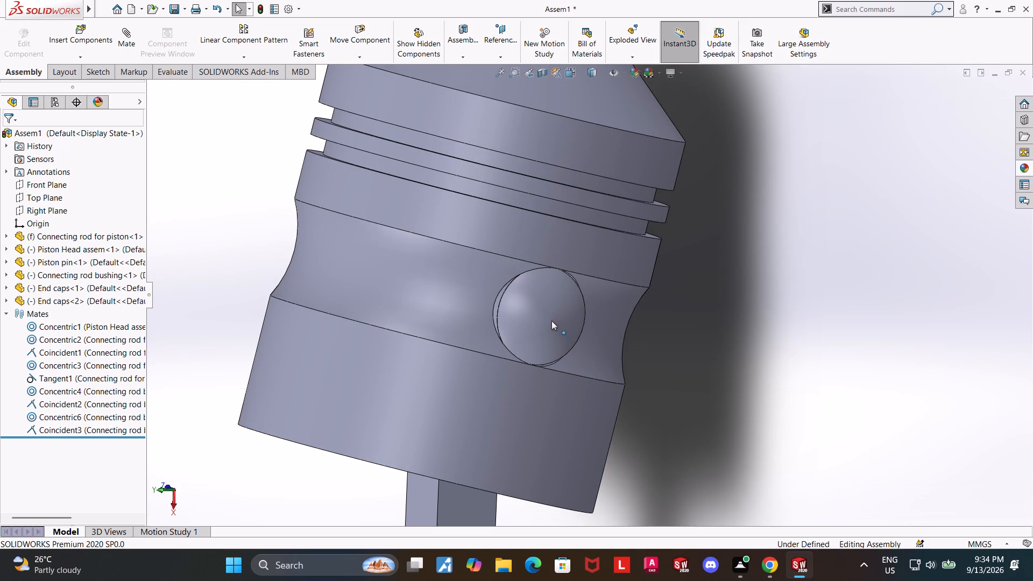
left_click(552, 319)
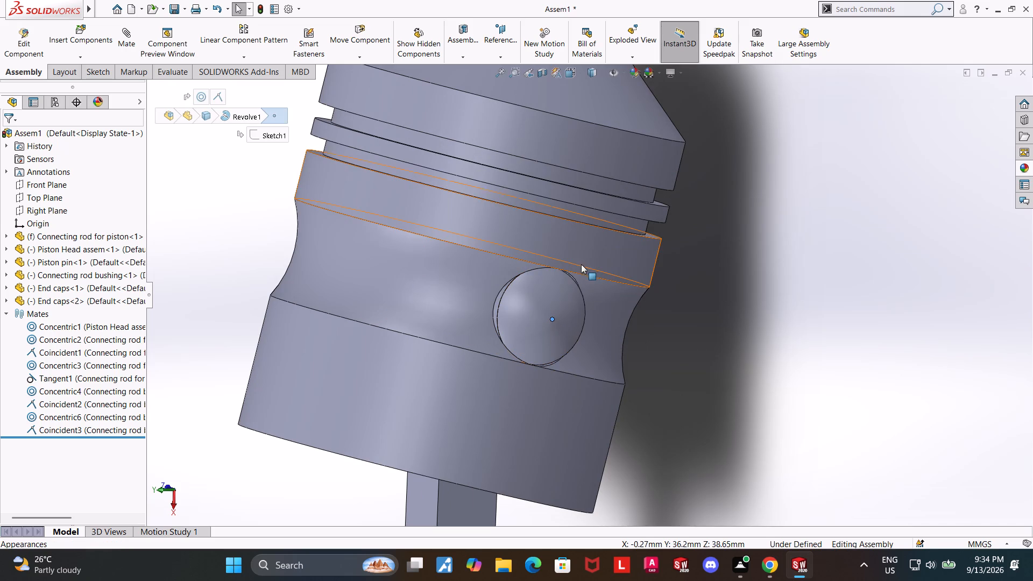
left_click(574, 237, "ctrl")
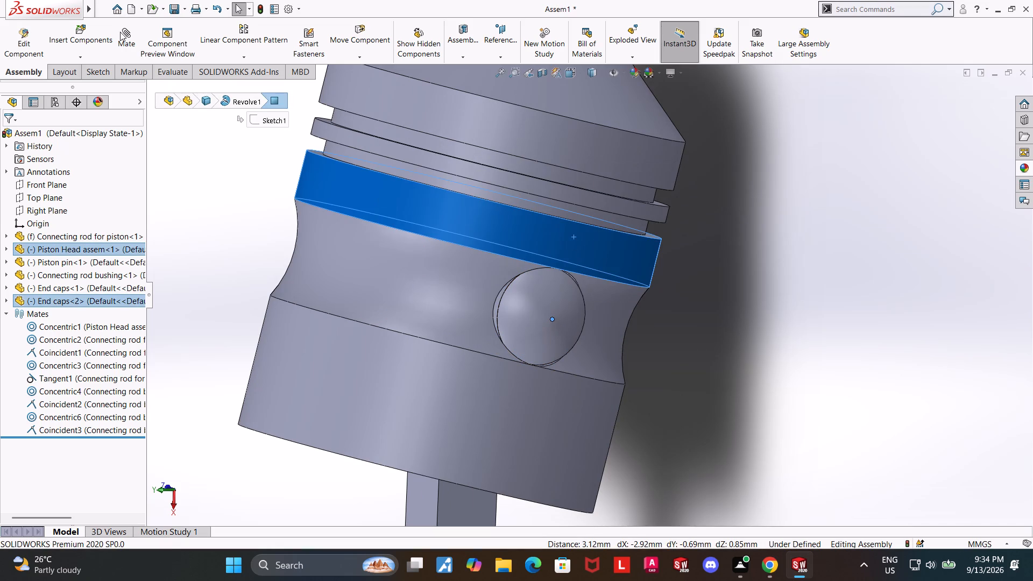
left_click(120, 32)
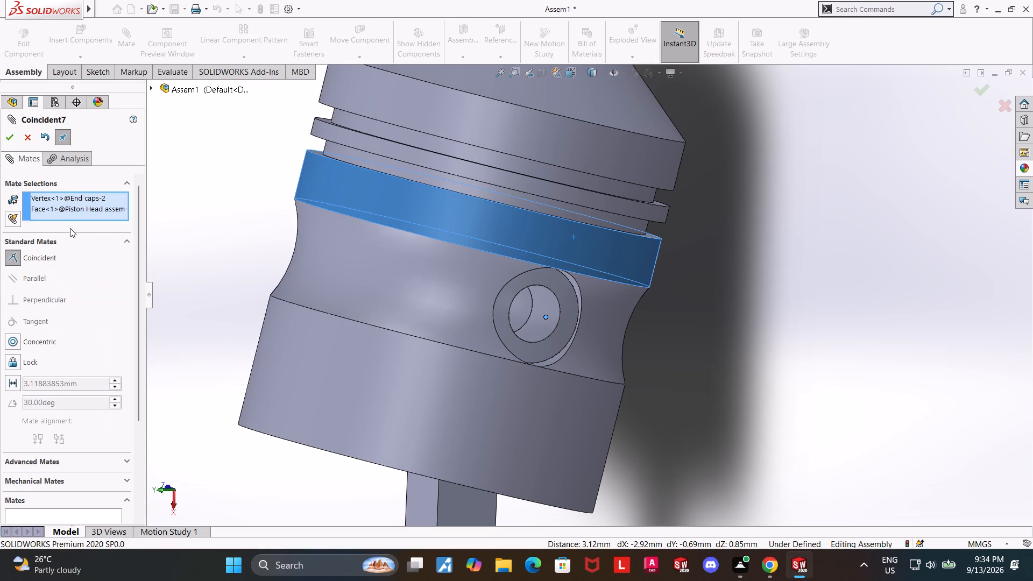
left_click(6, 139)
left_click(769, 380)
Test the piston head's remaining motion by sliding it along the pin axis and tilting it back and forth about the pin.
middle_click_drag(663, 360, 667, 360)
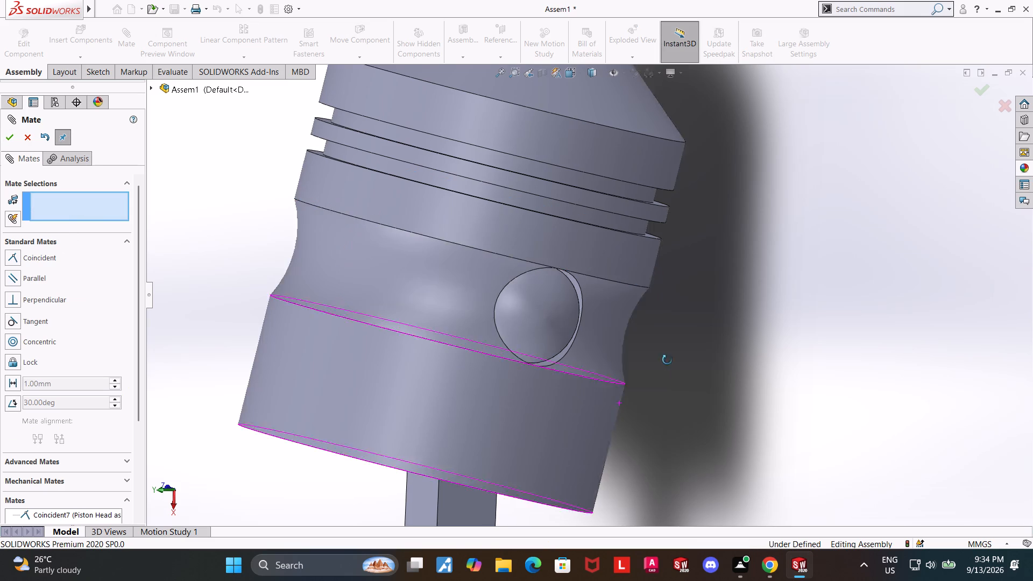
middle_click_drag(667, 360, 740, 399)
scroll(740, 399, "up", 4)
middle_click_drag(657, 389, 655, 381)
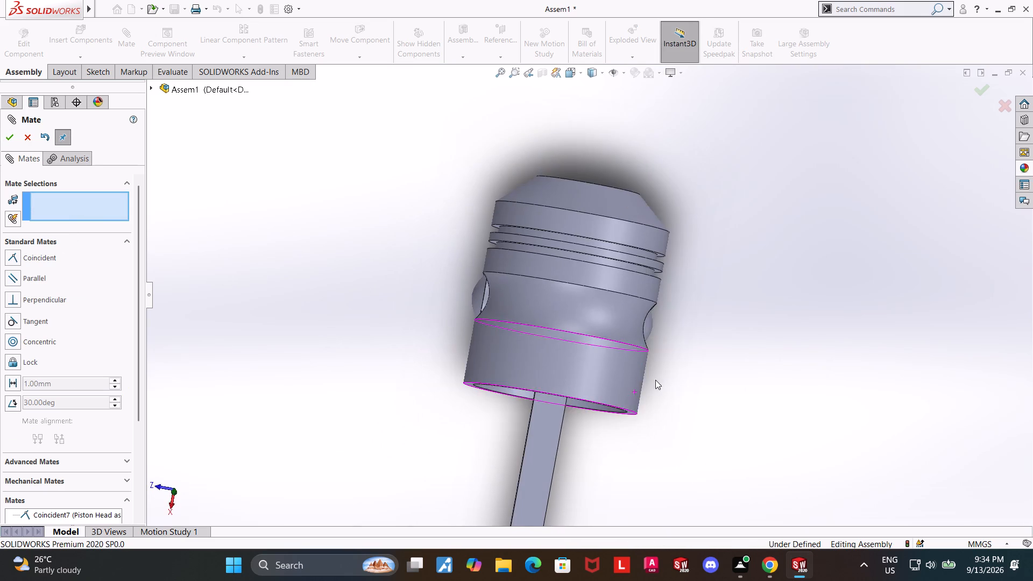
left_click_drag(580, 359, 574, 379)
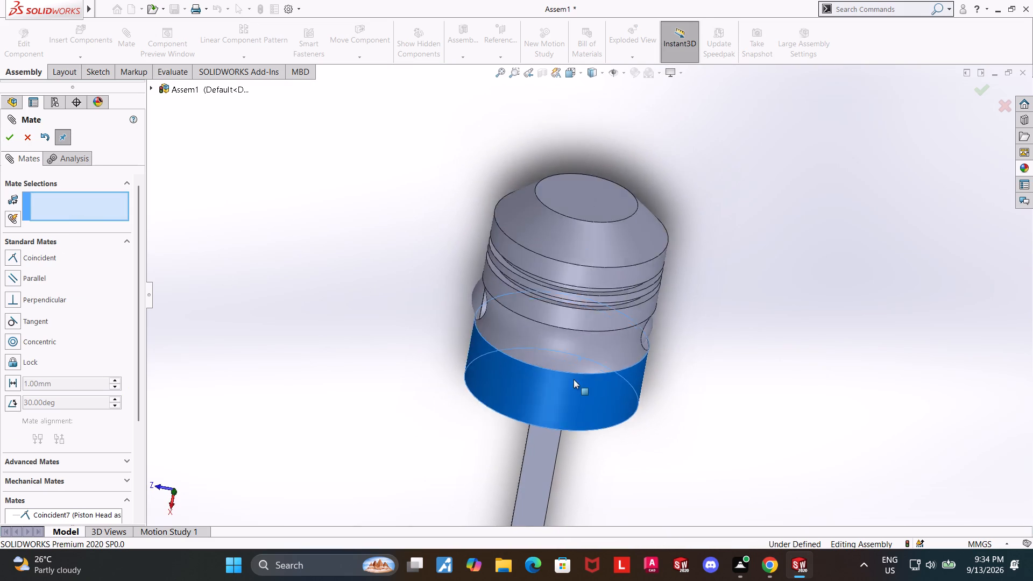
left_click_drag(574, 379, 710, 399)
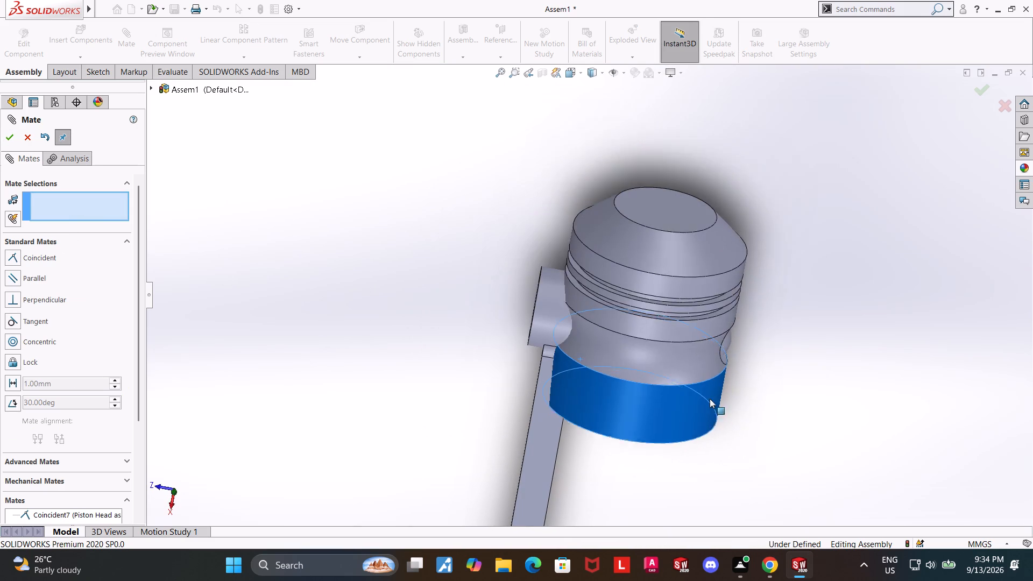
left_click_drag(710, 399, 581, 350)
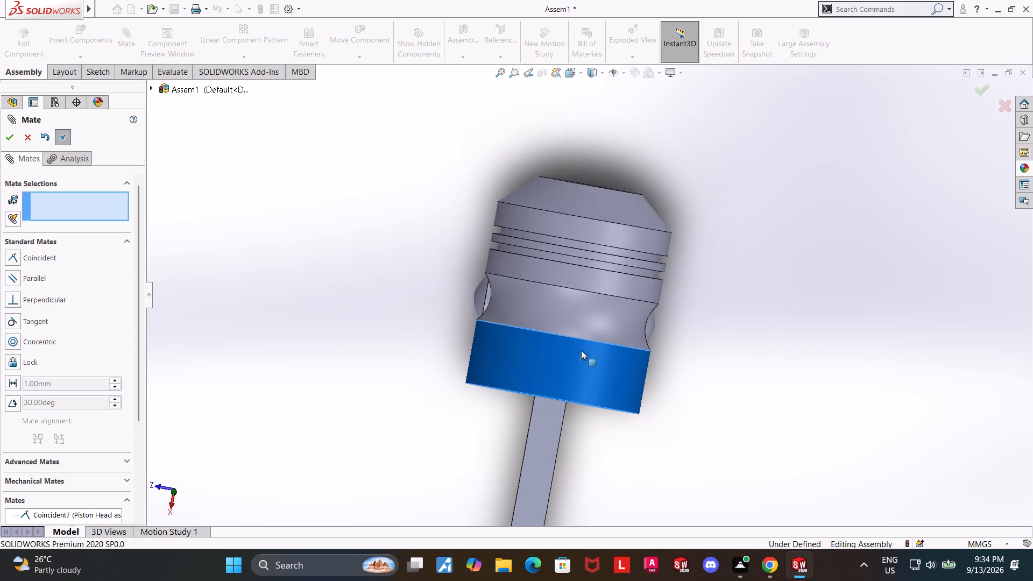
left_click_drag(581, 350, 590, 305)
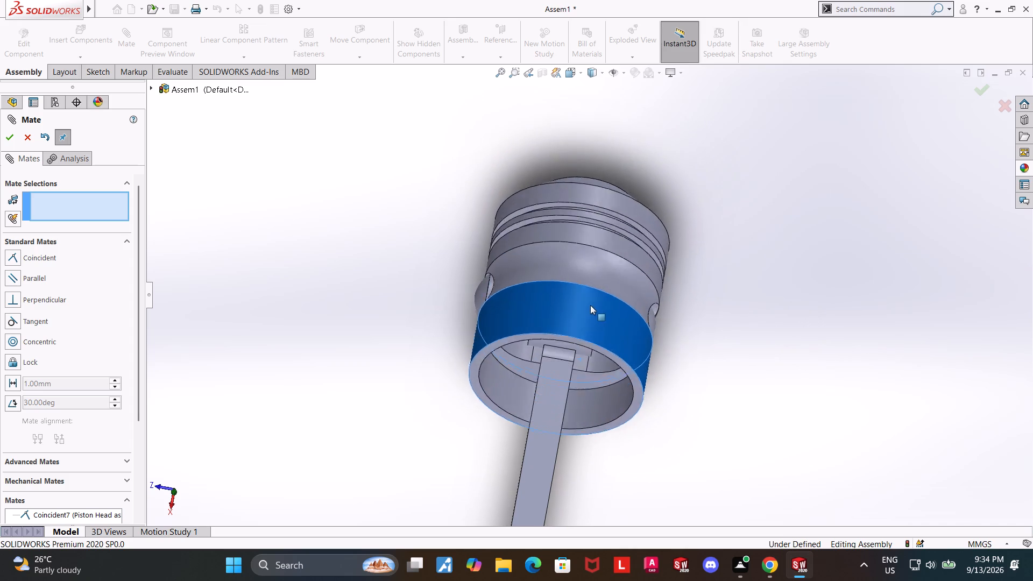
left_click_drag(590, 305, 584, 335)
Examine how the rod end and pin sit inside the piston head's pocket from the open underside while moving the head slightly.
middle_click_drag(717, 373, 741, 200)
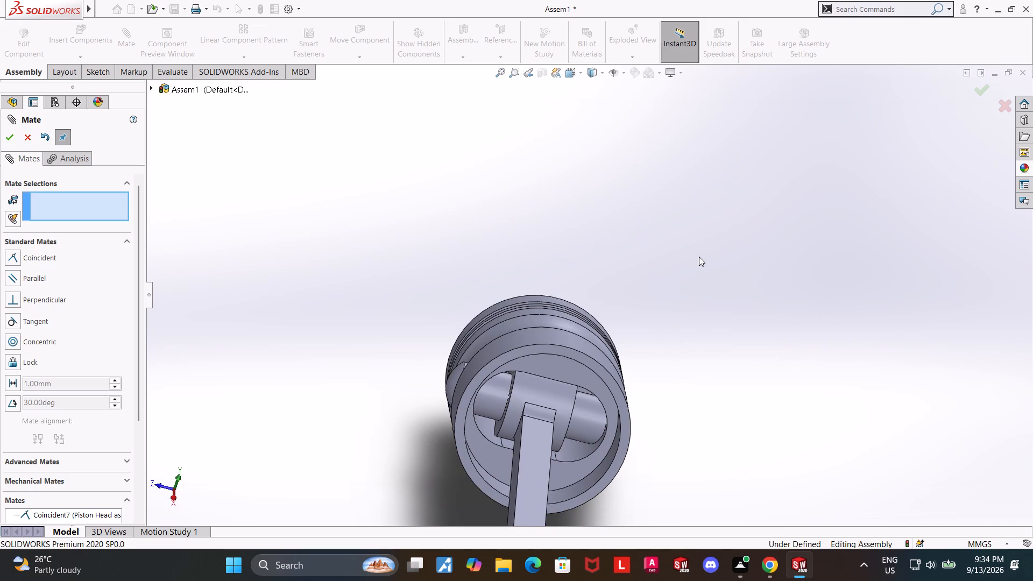
scroll(626, 398, "down", 5)
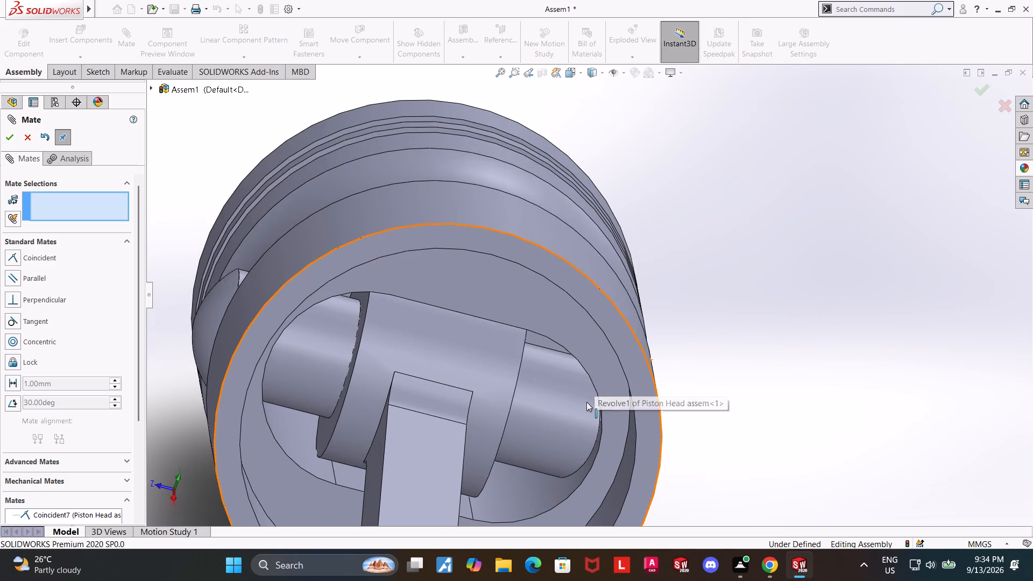
scroll(718, 395, "up", 5)
scroll(595, 340, "down", 3)
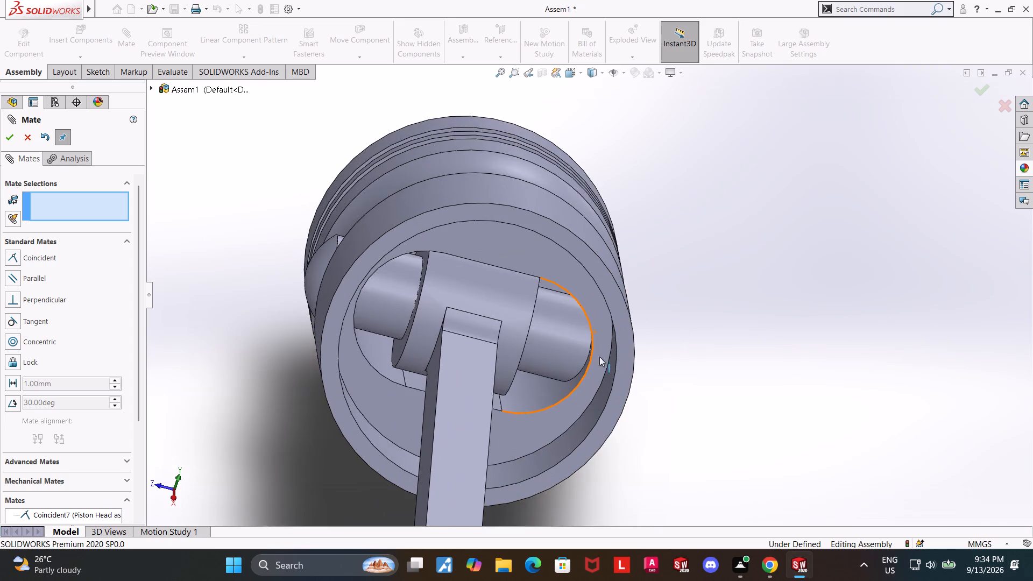
middle_click_drag(677, 387, 648, 357)
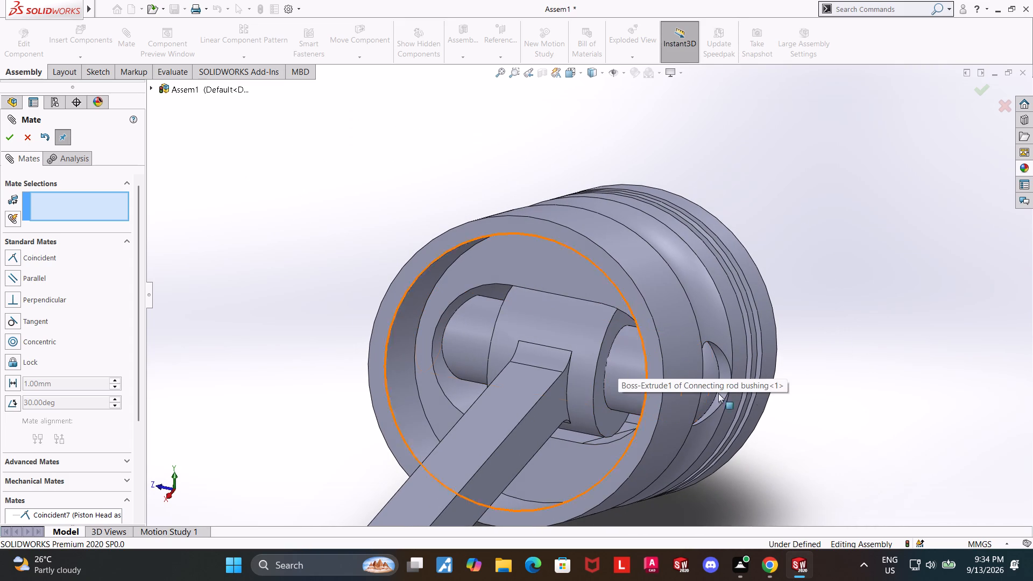
scroll(646, 373, "up", 1)
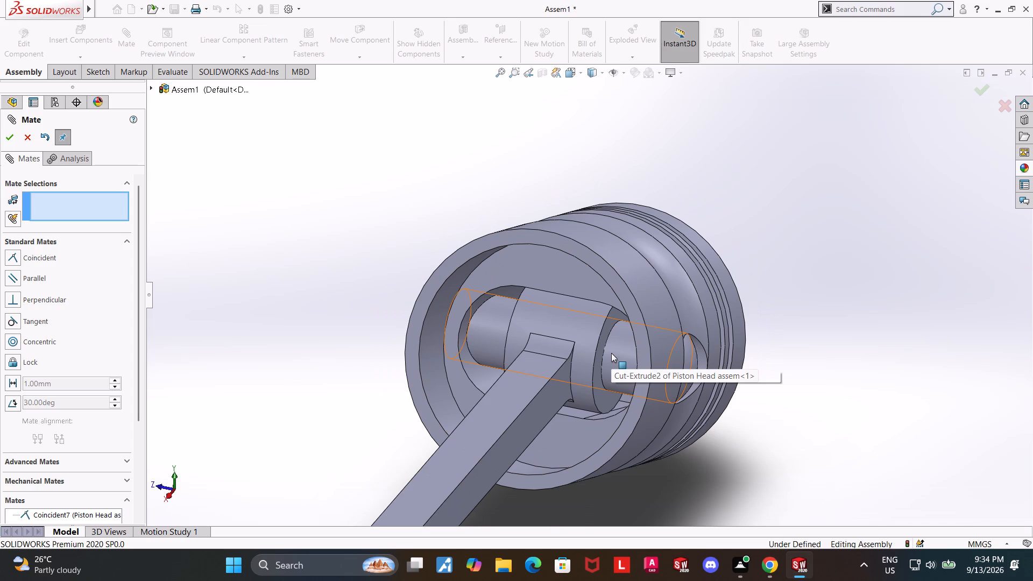
middle_click_drag(787, 416, 787, 415)
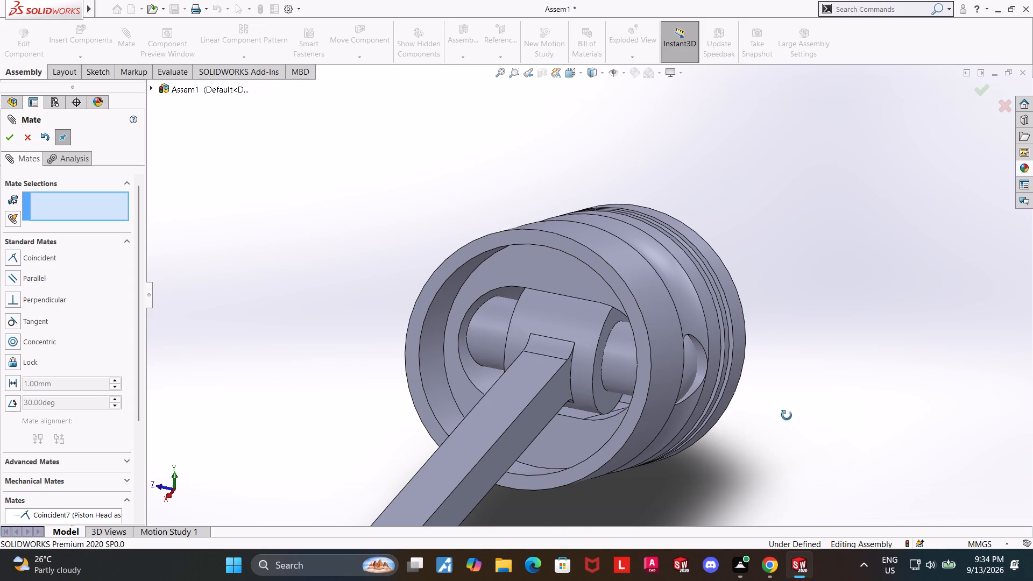
middle_click_drag(787, 415, 803, 408)
left_click_drag(556, 271, 550, 299)
left_click_drag(547, 291, 547, 302)
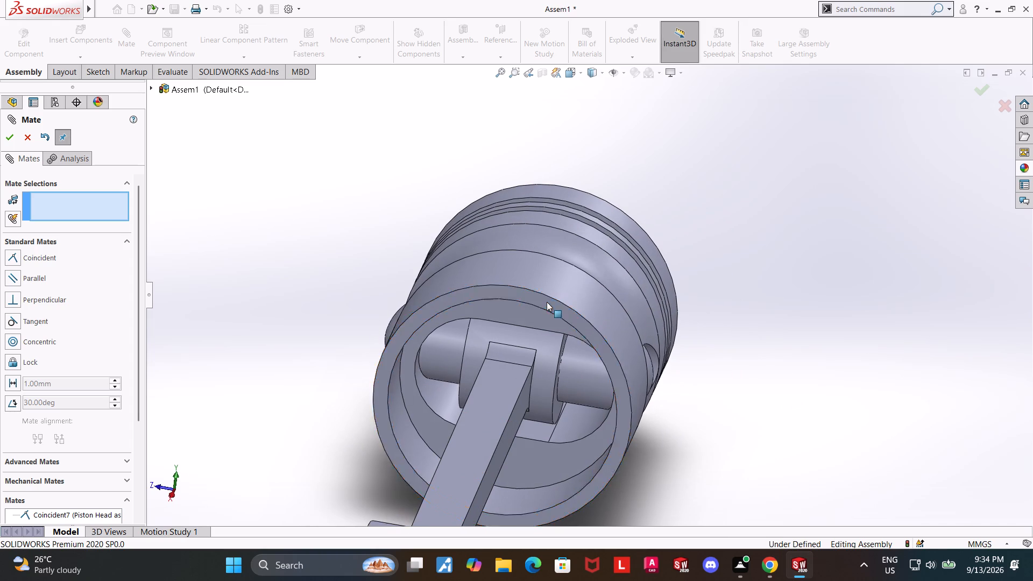
left_click_drag(529, 298, 517, 301)
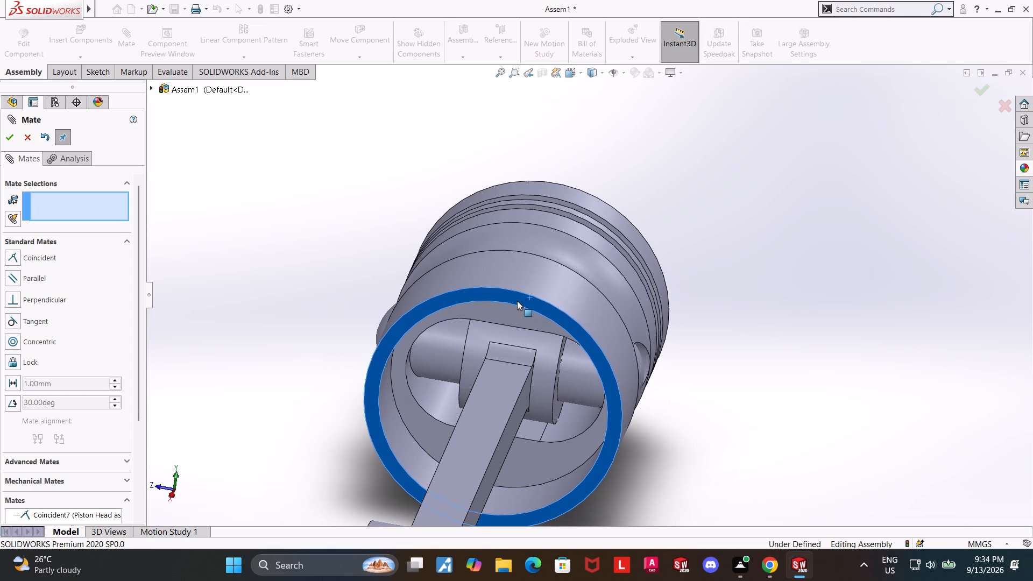
left_click_drag(517, 301, 523, 288)
Add a tangent mate between the upper flat wall of the piston head's inner pocket and the connecting rod's small-end cylindrical face.
middle_click_drag(681, 453, 684, 370)
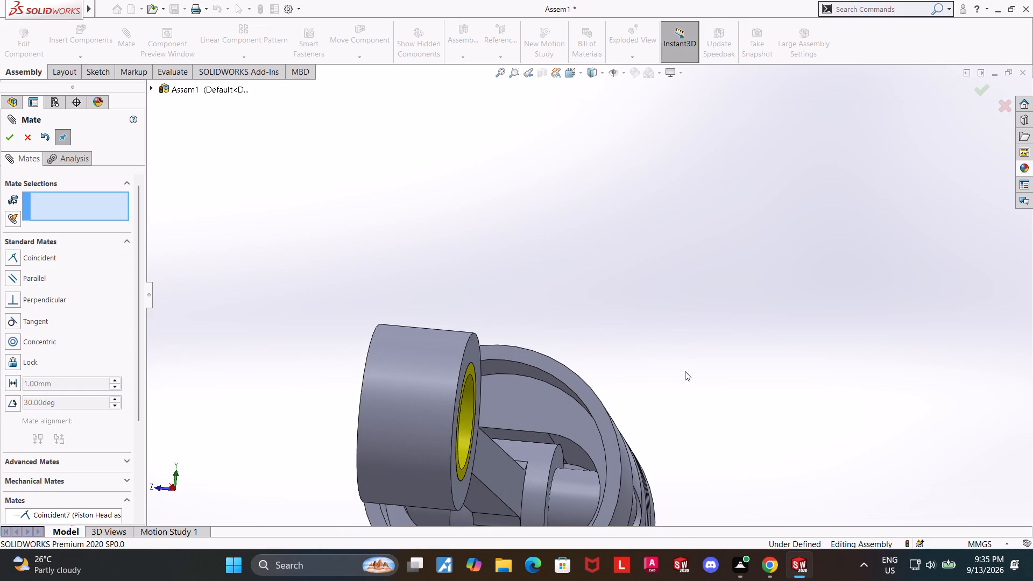
middle_click_drag(710, 364, 706, 400)
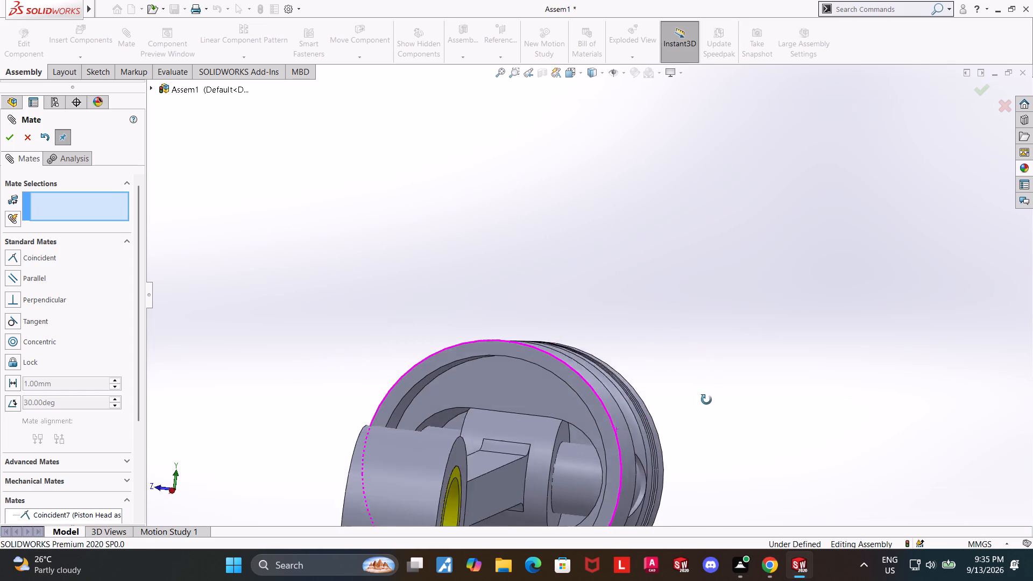
middle_click_drag(706, 400, 704, 407)
middle_click_drag(701, 423, 705, 371)
left_click(537, 353)
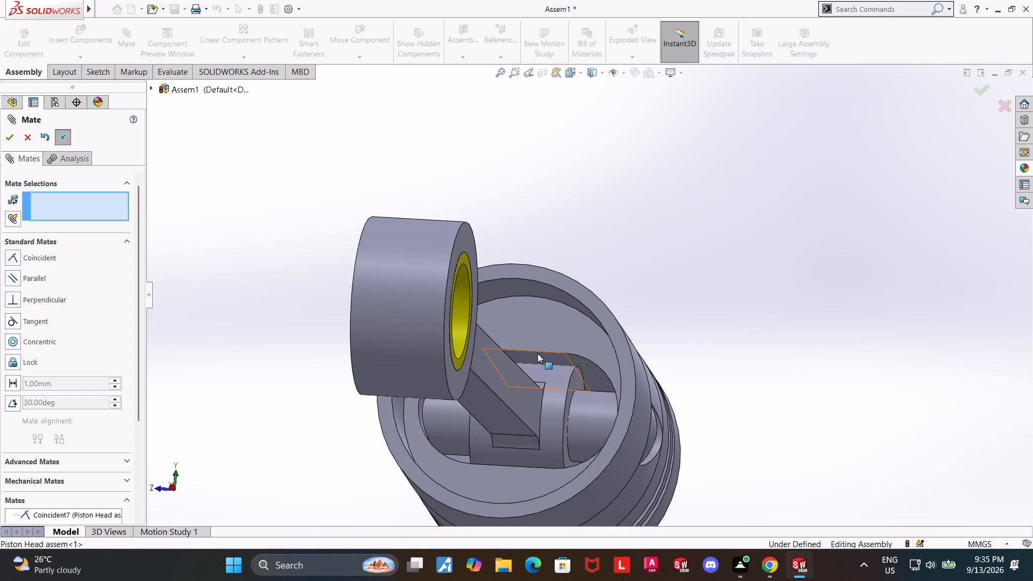
left_click(546, 378, "ctrl")
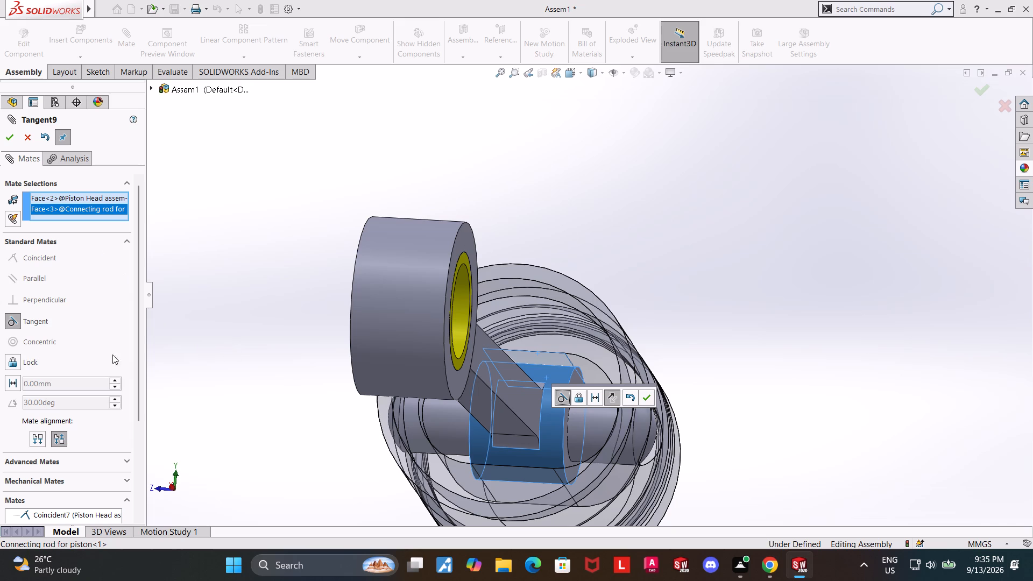
left_click(16, 135)
left_click(754, 327)
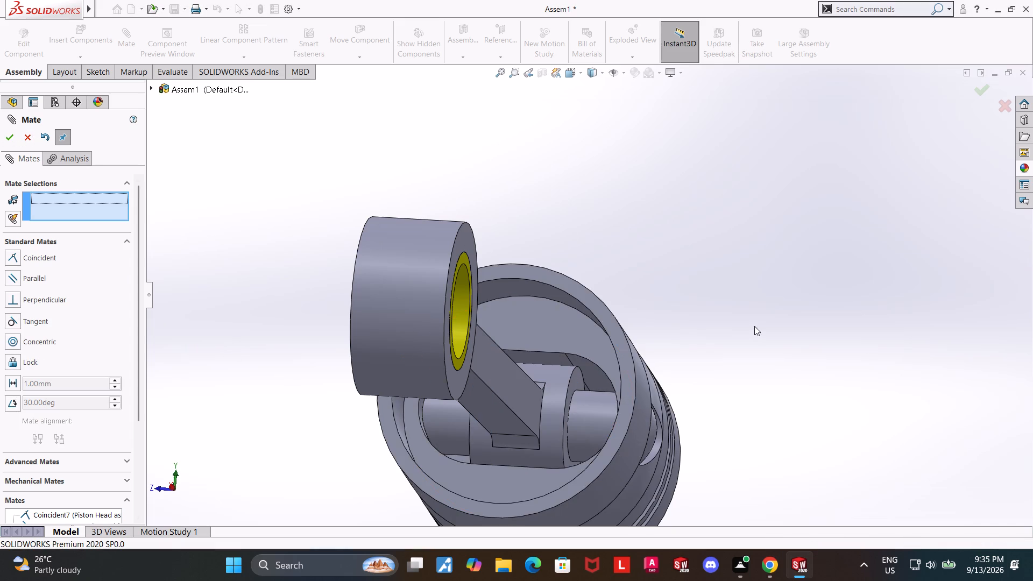
Add a tangent mate between the lower flat wall of the piston head's pocket and the rod's small-end cylindrical face.
middle_click_drag(745, 319, 721, 413)
left_click(519, 488)
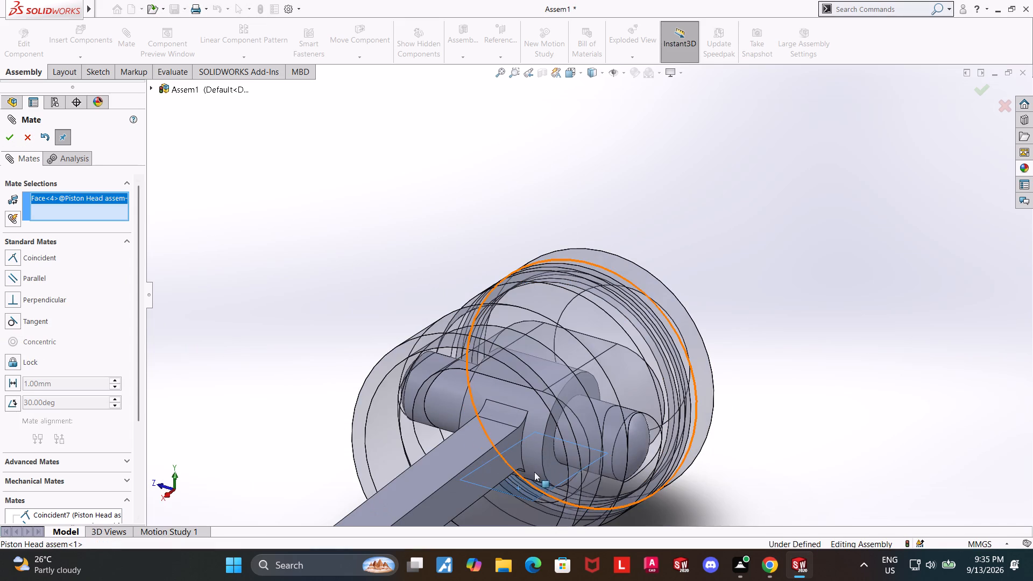
left_click(536, 471, "ctrl")
left_click(9, 144)
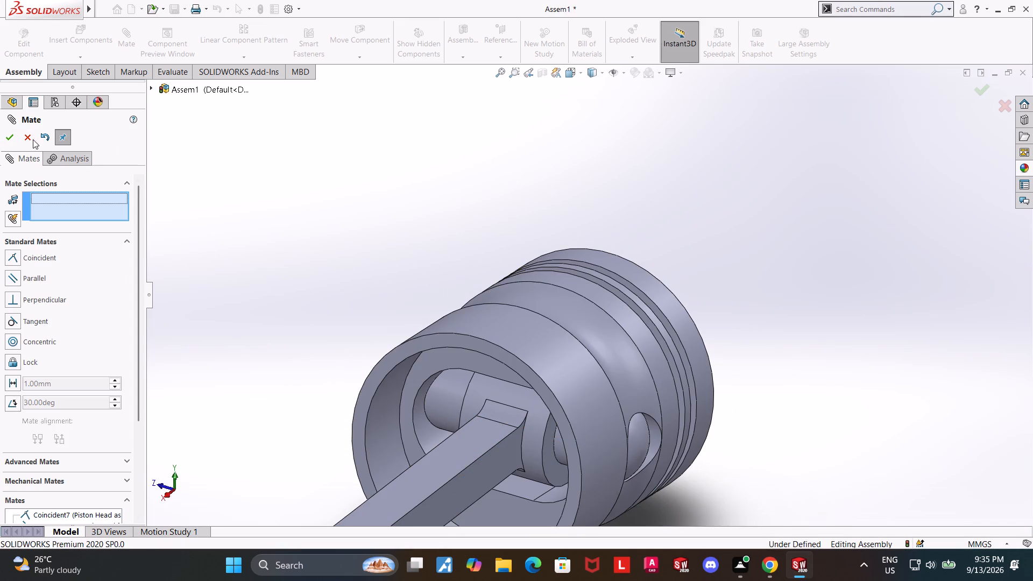
Test the piston head's freedom by tilting it about the pin and sliding it off the rod's small end and back.
scroll(476, 222, "up", 2)
left_click_drag(572, 332, 595, 345)
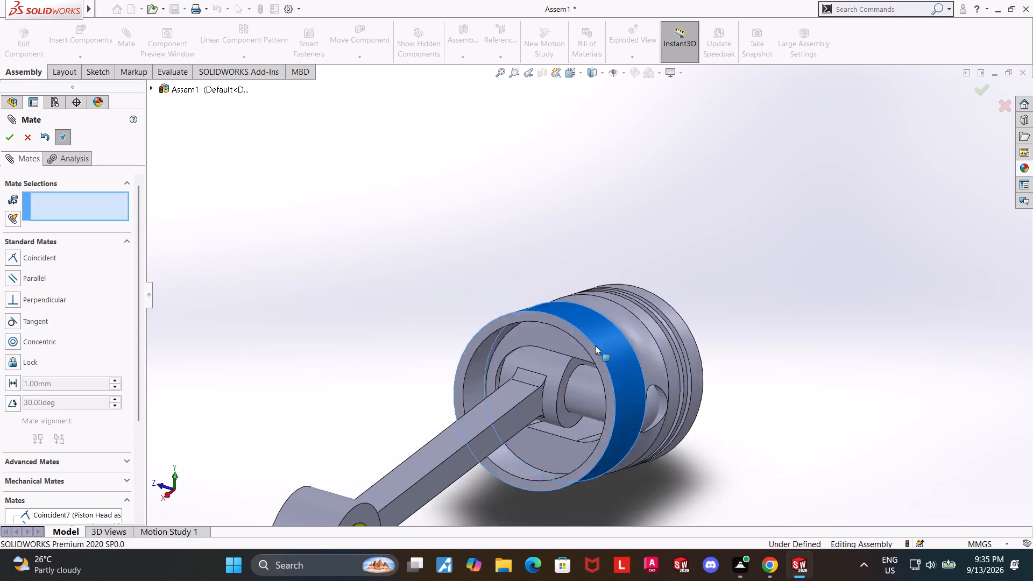
left_click_drag(595, 345, 600, 341)
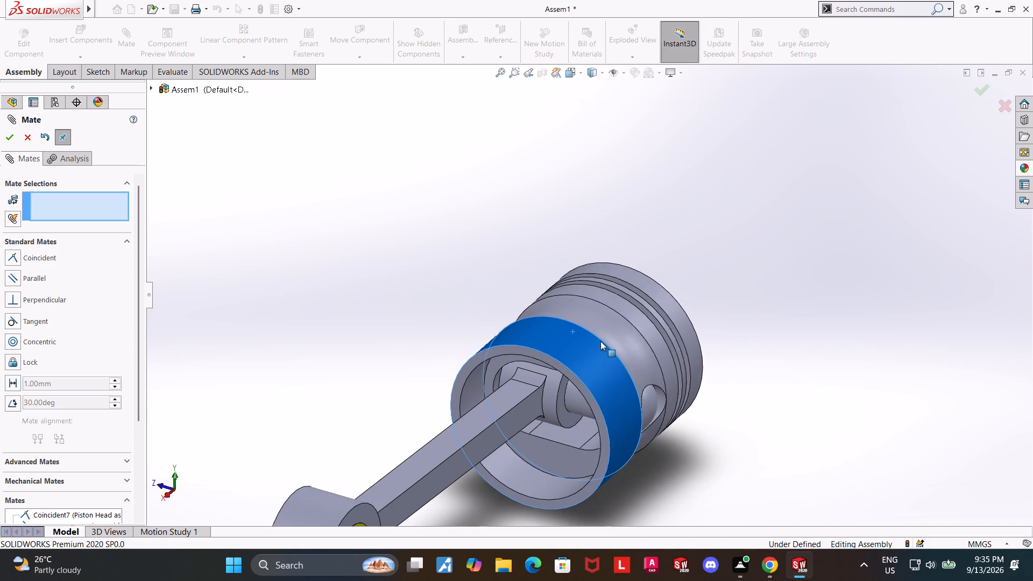
left_click_drag(600, 341, 670, 370)
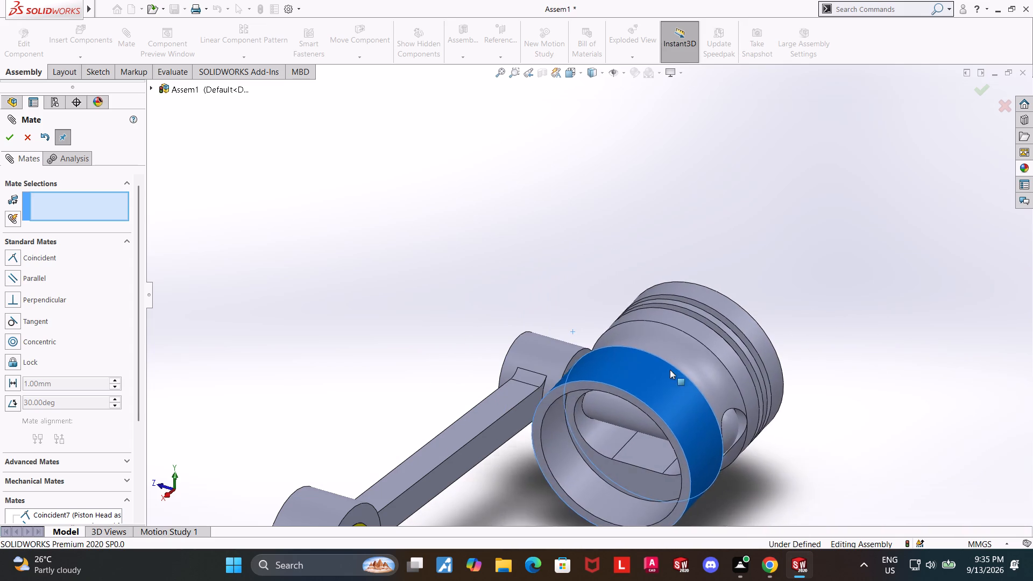
left_click_drag(670, 370, 569, 343)
scroll(730, 374, "up", 4)
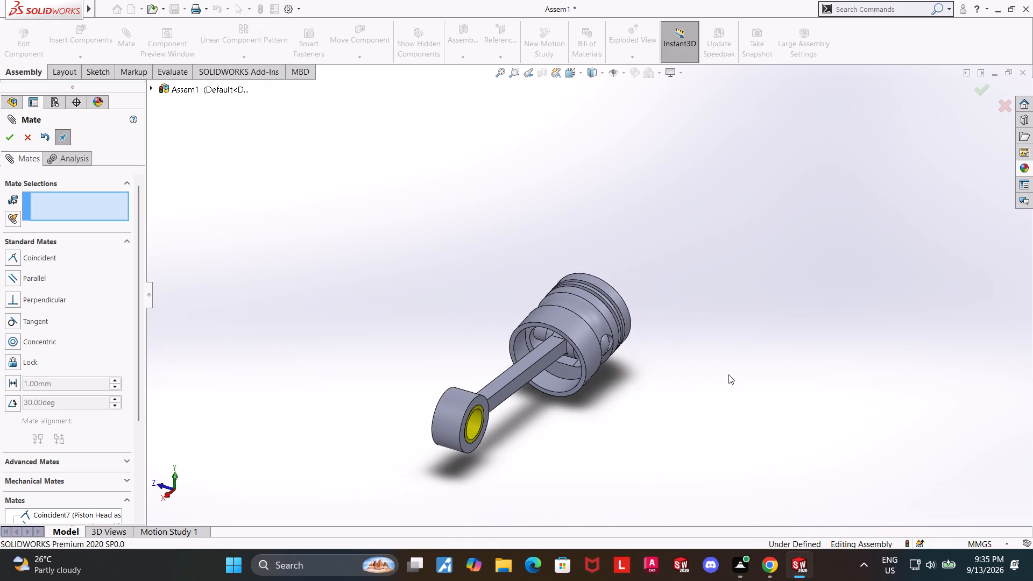
middle_click_drag(604, 375, 606, 476)
scroll(583, 267, "down", 3)
middle_click_drag(654, 451, 677, 332)
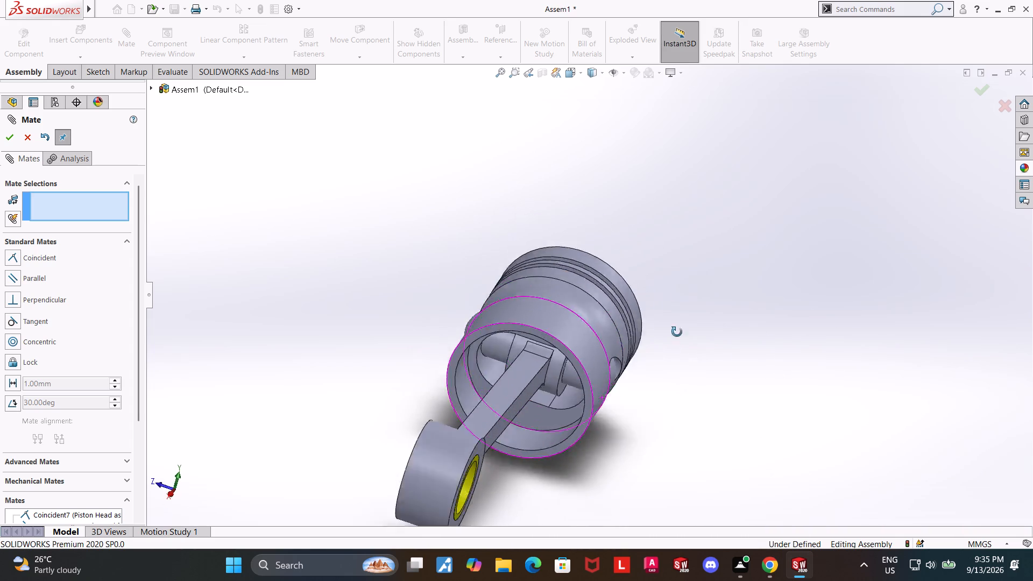
middle_click_drag(677, 332, 675, 271)
left_click_drag(547, 355, 545, 333)
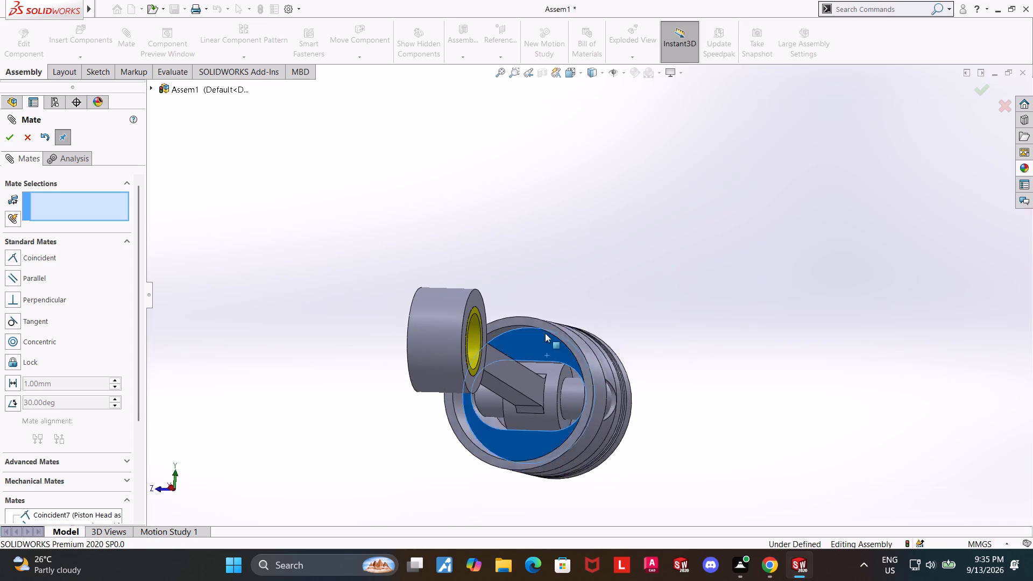
left_click_drag(545, 333, 545, 342)
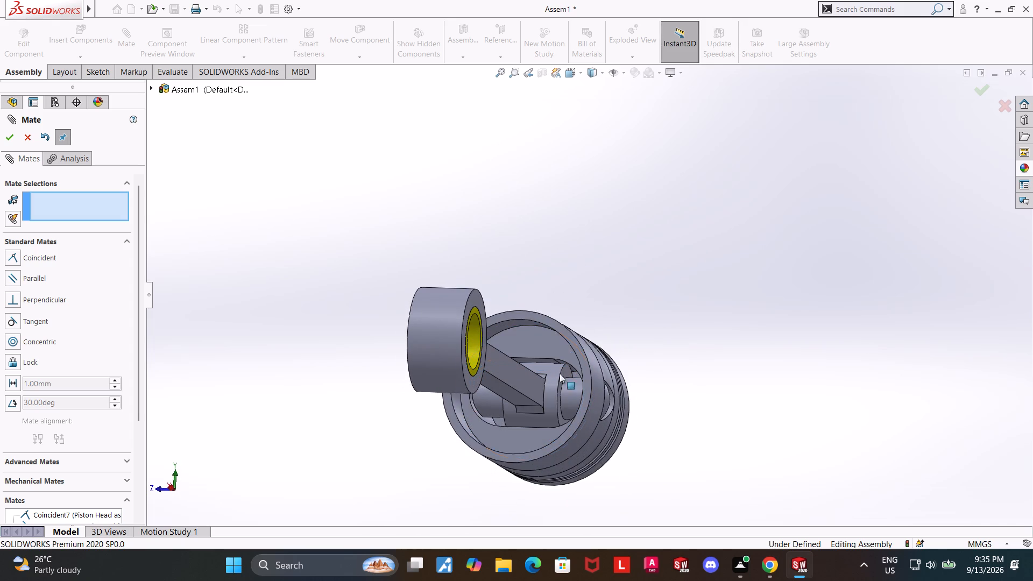
Examine the fit of the rod's small end, pin and end caps inside the piston head from the underside and both sides.
scroll(562, 385, "down", 3)
middle_click_drag(759, 381, 762, 415)
scroll(551, 300, "down", 2)
middle_click_drag(888, 374, 877, 380)
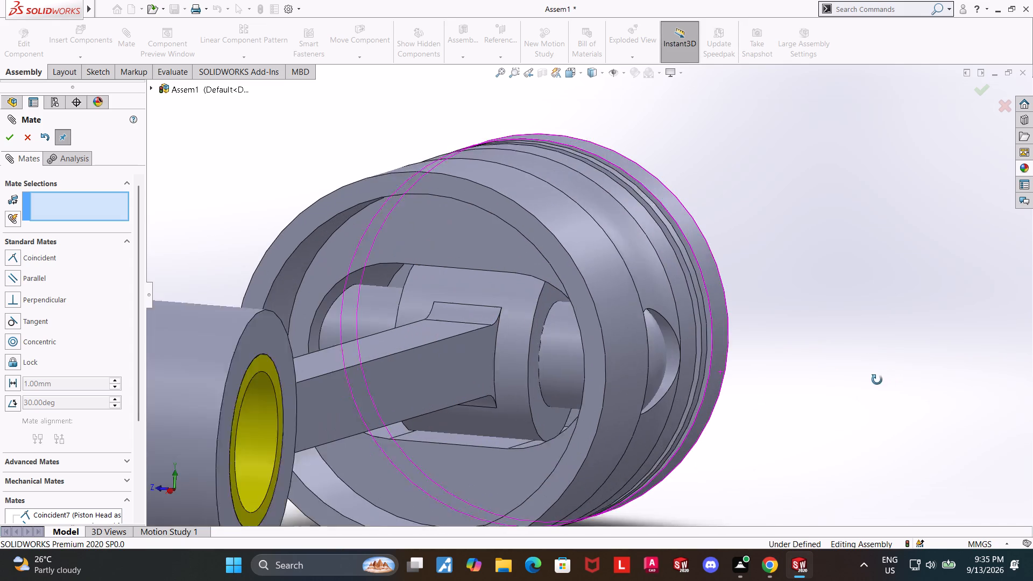
middle_click_drag(877, 380, 872, 384)
middle_click_drag(808, 375, 828, 408)
scroll(828, 408, "up", 4)
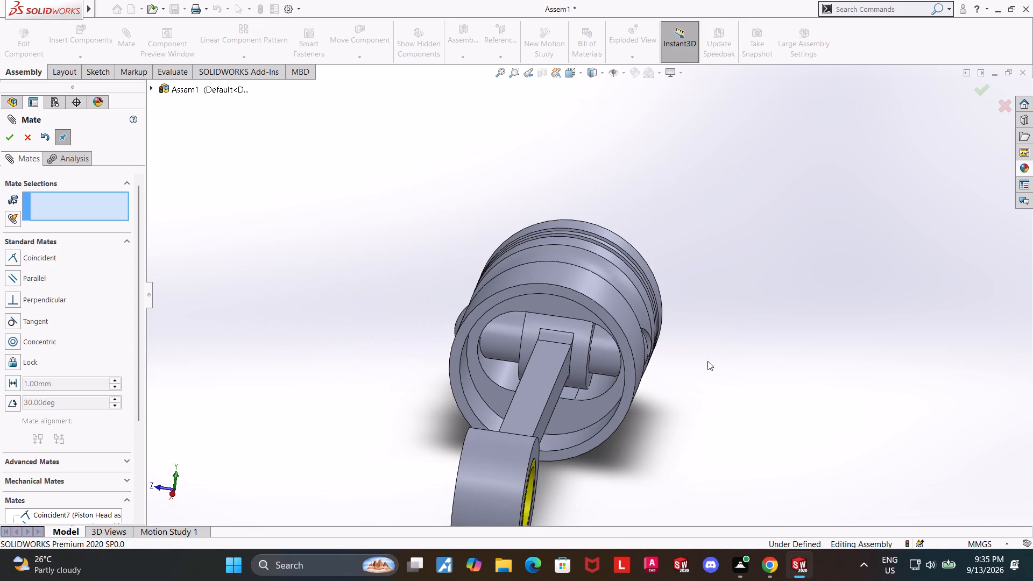
middle_click_drag(707, 361, 728, 325)
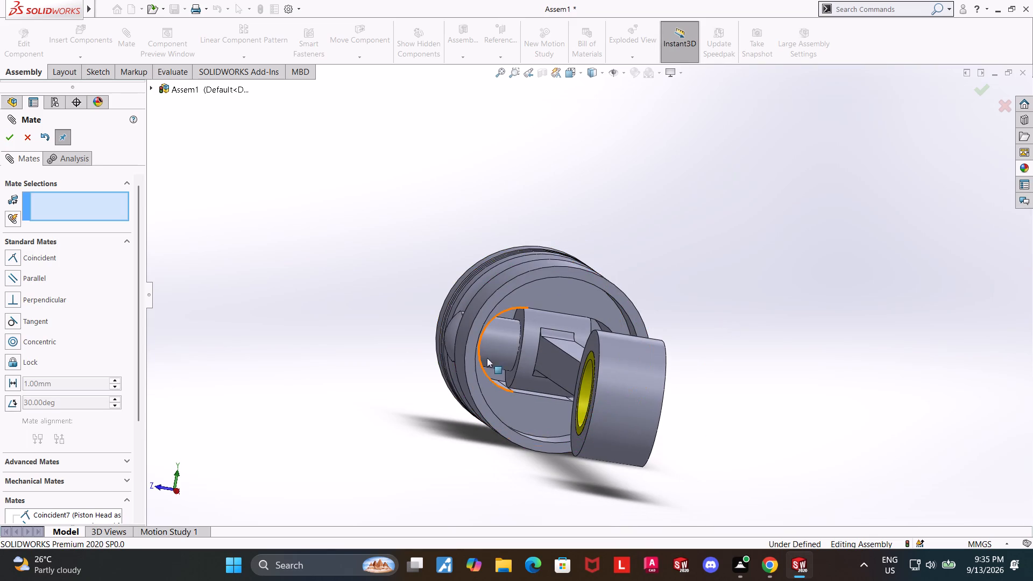
scroll(507, 354, "down", 2)
middle_click_drag(823, 370, 810, 371)
scroll(811, 371, "up", 3)
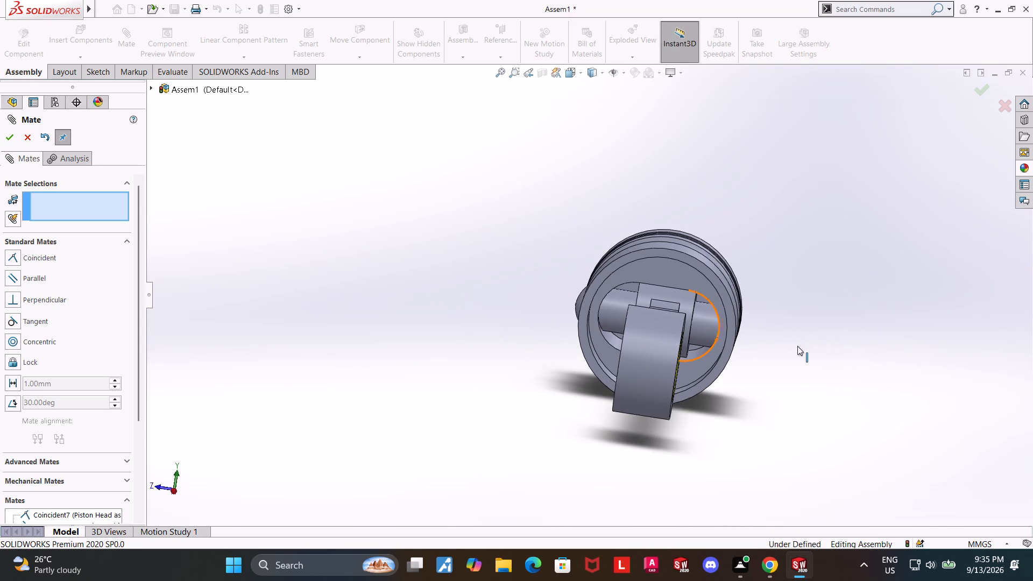
scroll(723, 302, "down", 3)
middle_click_drag(754, 331, 796, 357)
middle_click_drag(805, 321, 831, 373)
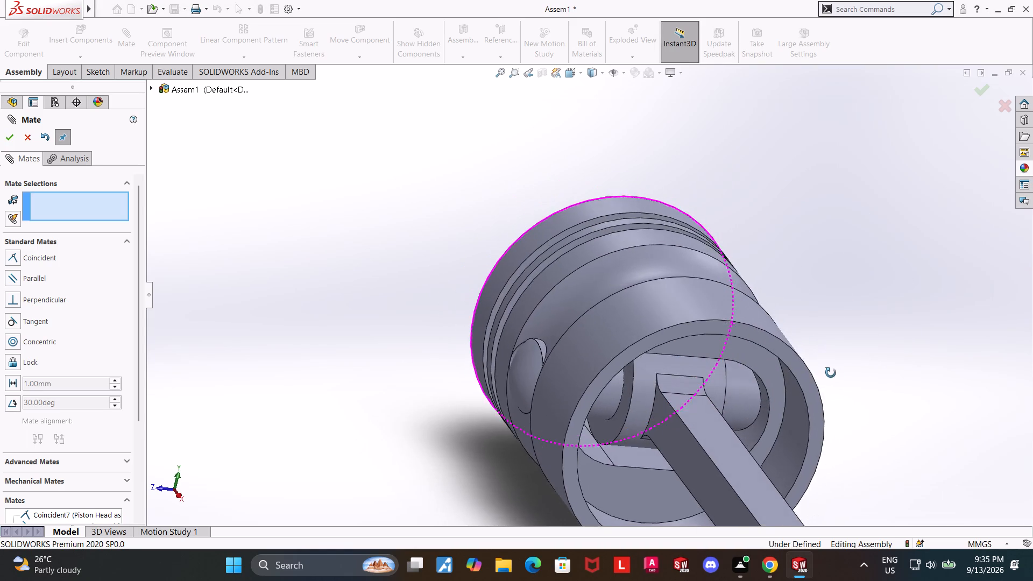
middle_click_drag(831, 373, 830, 372)
scroll(830, 372, "up", 3)
scroll(734, 300, "up", 1)
middle_click_drag(734, 301, 745, 381)
scroll(624, 271, "down", 4)
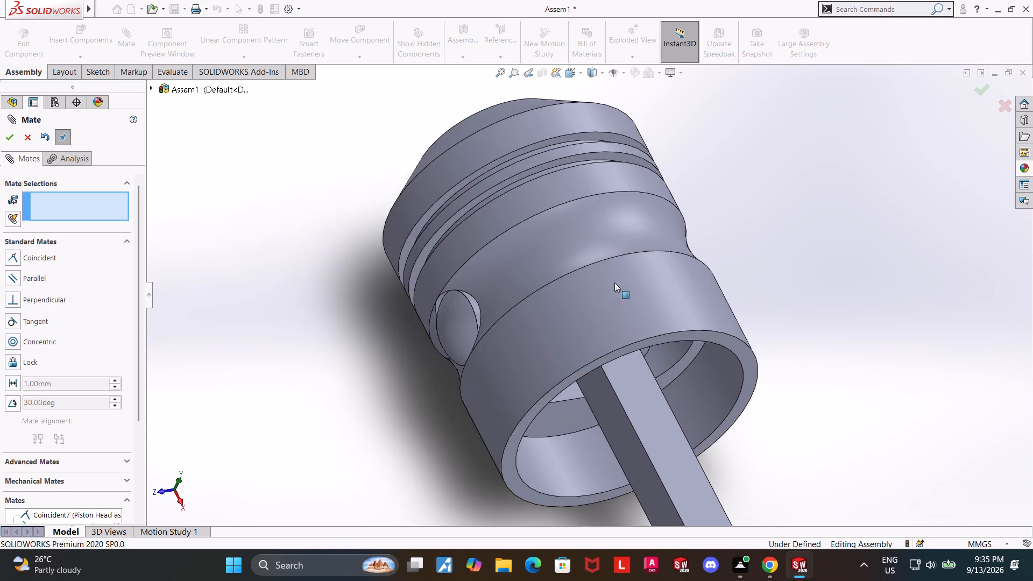
scroll(448, 286, "down", 4)
scroll(542, 333, "up", 6)
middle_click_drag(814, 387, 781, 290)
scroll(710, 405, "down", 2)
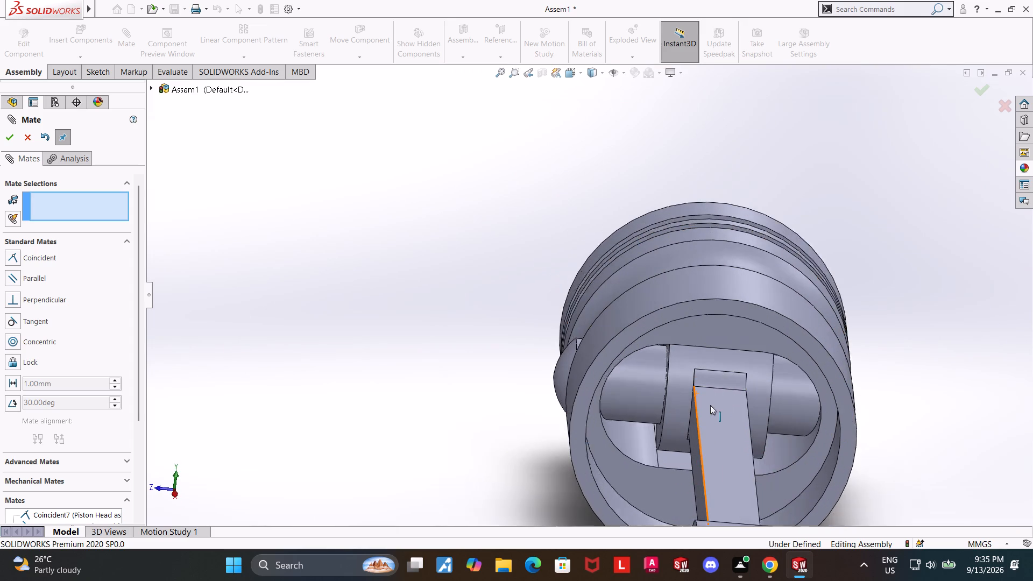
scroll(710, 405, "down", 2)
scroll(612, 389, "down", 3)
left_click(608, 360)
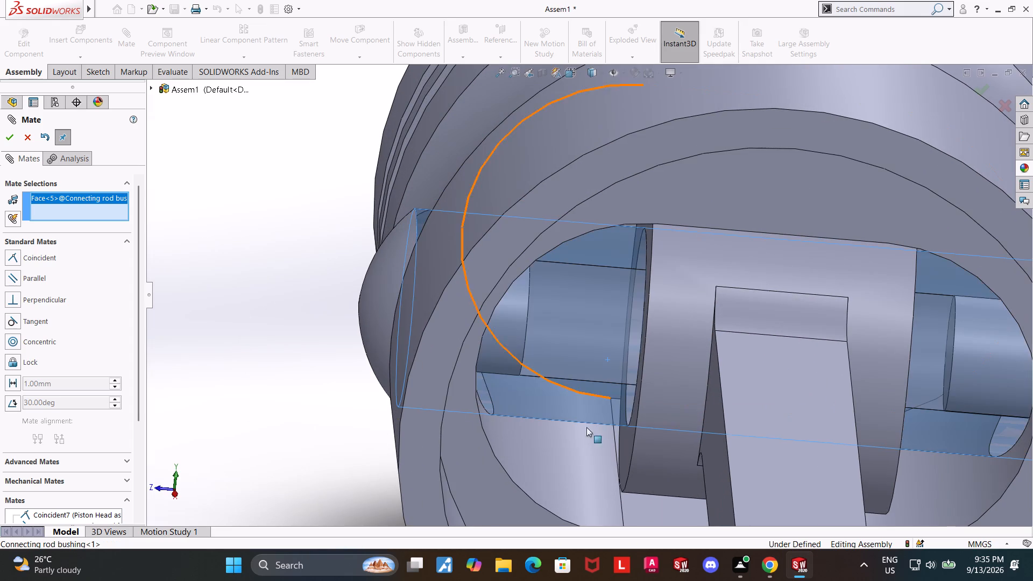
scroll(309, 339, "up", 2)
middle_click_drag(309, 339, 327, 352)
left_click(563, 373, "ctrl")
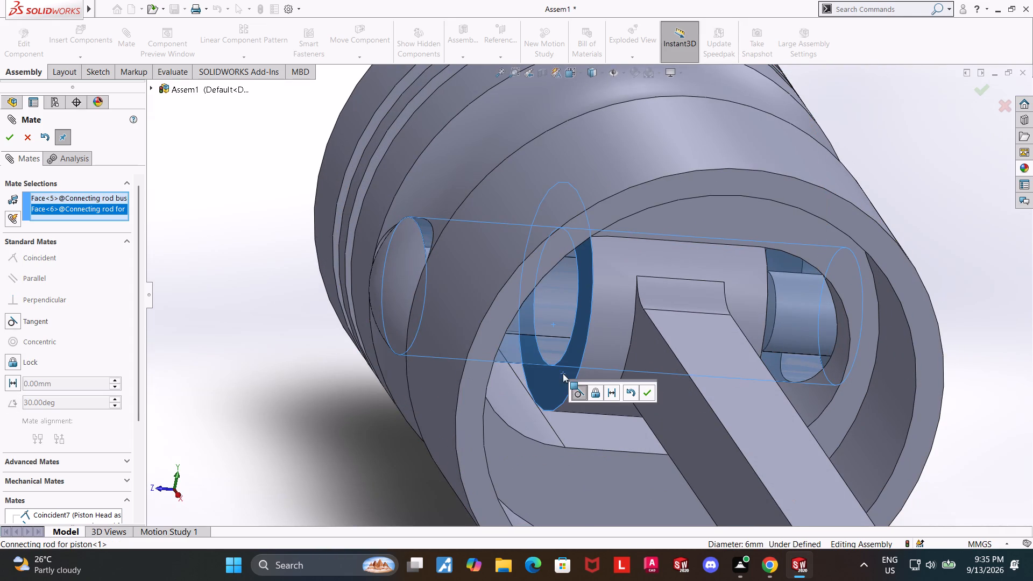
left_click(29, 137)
Test the piston head's remaining tilt about the pin and inspect the rod end's clearance inside the pocket from the open underside.
scroll(235, 314, "up", 4)
left_click_drag(561, 234, 579, 259)
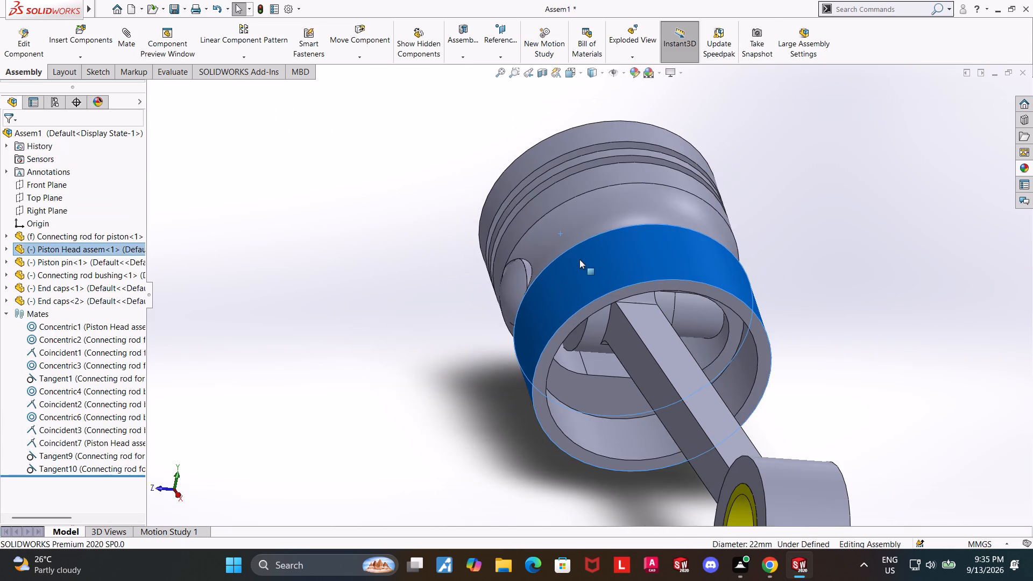
left_click_drag(579, 259, 572, 258)
middle_click_drag(474, 375, 468, 260)
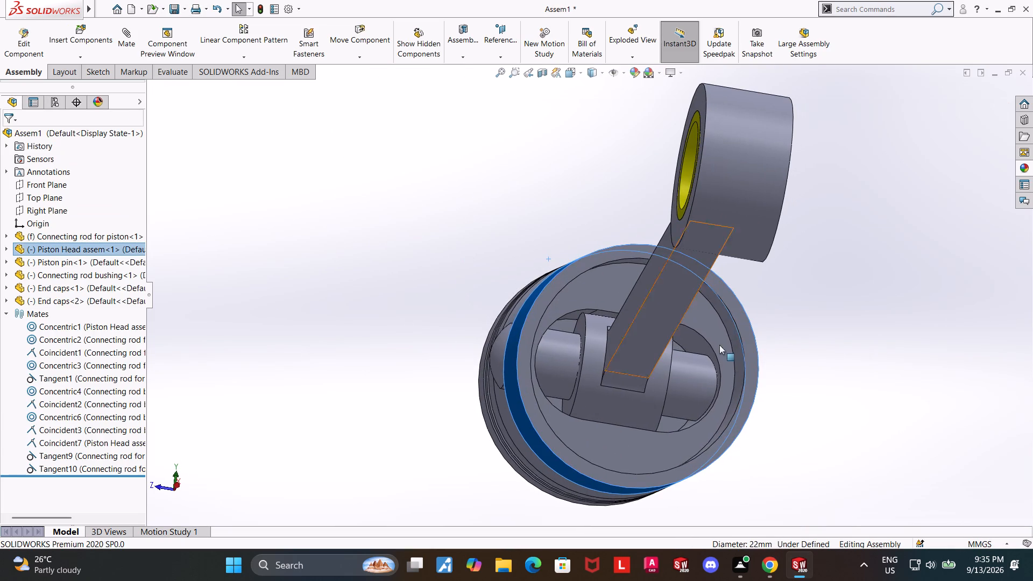
left_click_drag(731, 369, 732, 337)
middle_click_drag(865, 327, 847, 394)
left_click(848, 389)
scroll(854, 317, "up", 5)
scroll(745, 189, "down", 5)
middle_click_drag(667, 265, 663, 295)
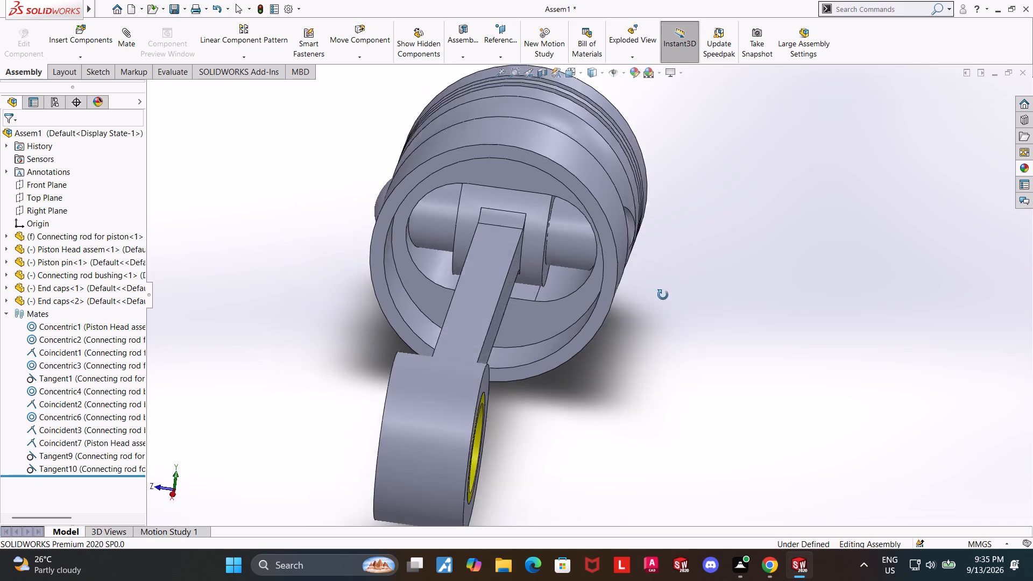
middle_click_drag(663, 295, 665, 284)
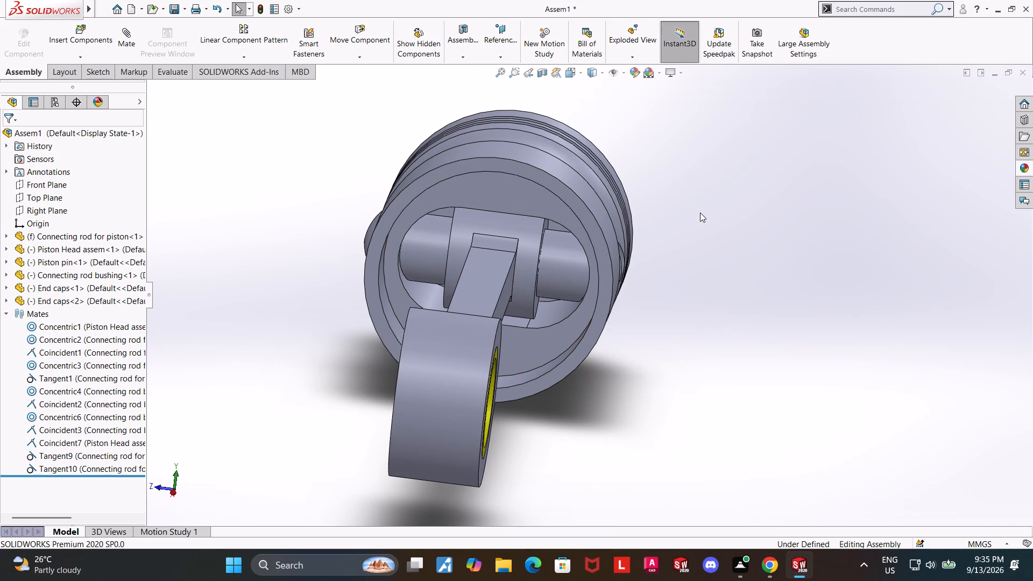
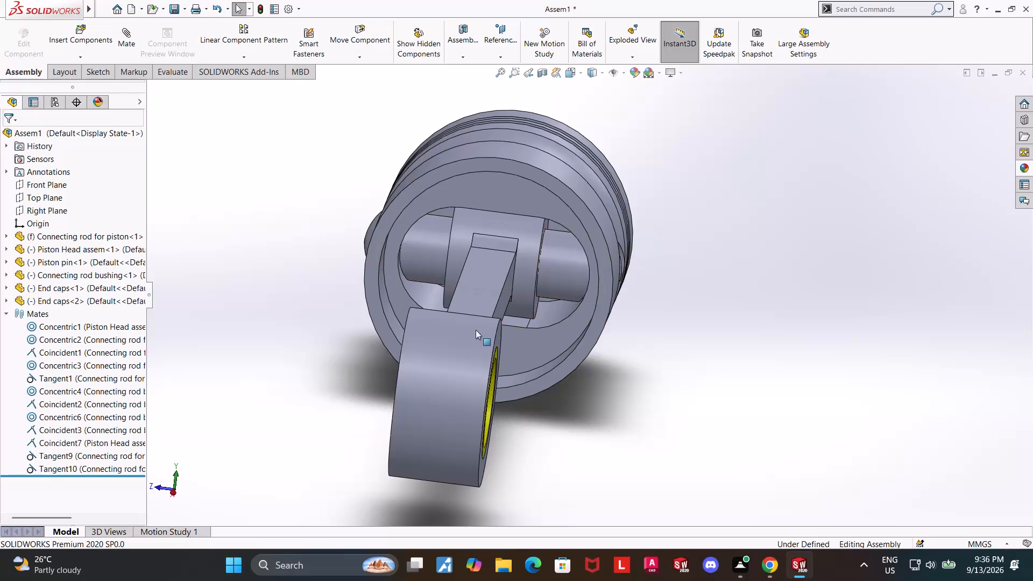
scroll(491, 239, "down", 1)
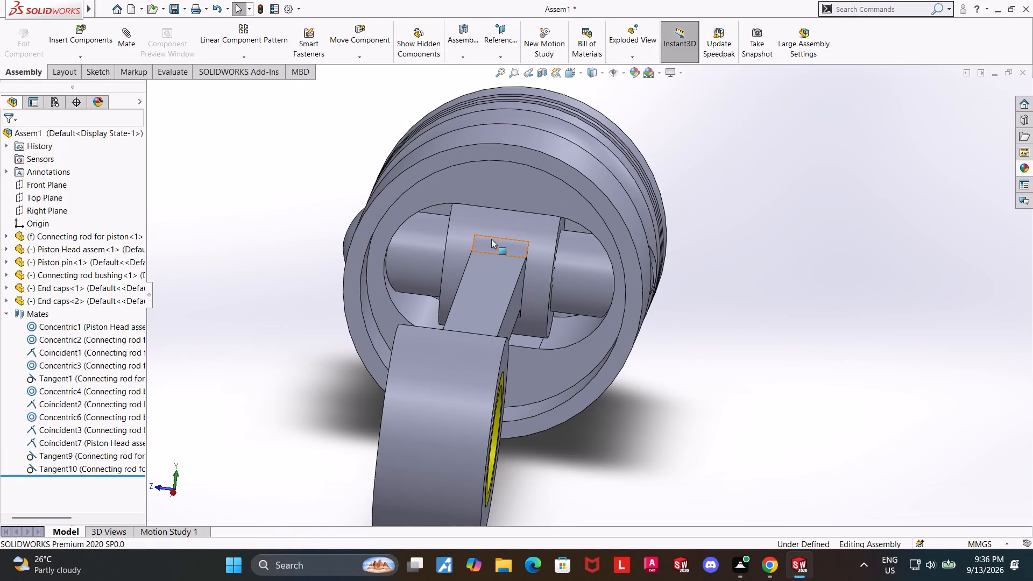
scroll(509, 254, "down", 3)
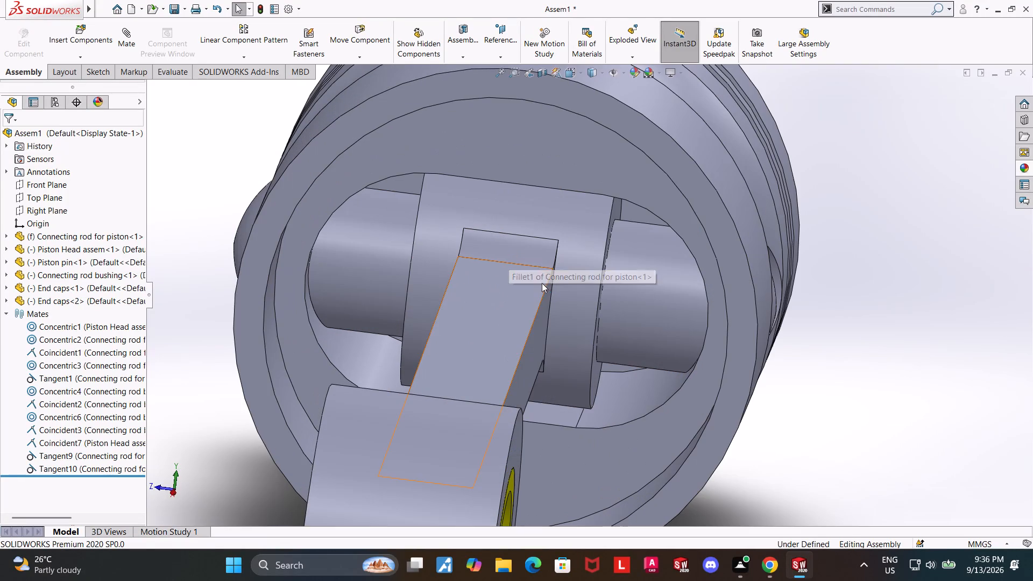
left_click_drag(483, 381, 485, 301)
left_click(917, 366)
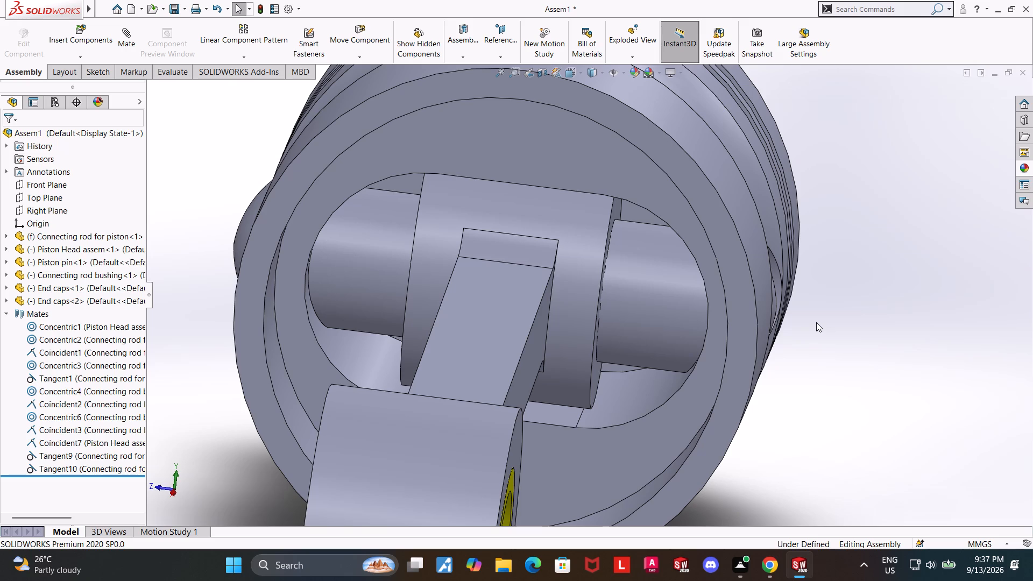
Pull the piston head off the rod's small end and examine the concentric mate linking it to the connecting rod bushing.
left_click(668, 297)
left_click(74, 323)
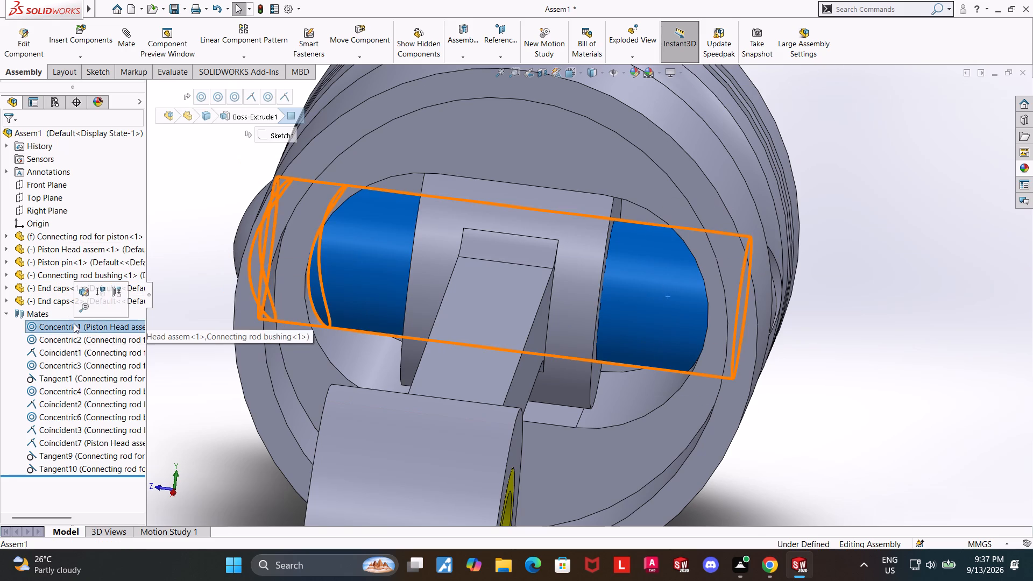
middle_click_drag(837, 364, 814, 365)
scroll(767, 313, "up", 2)
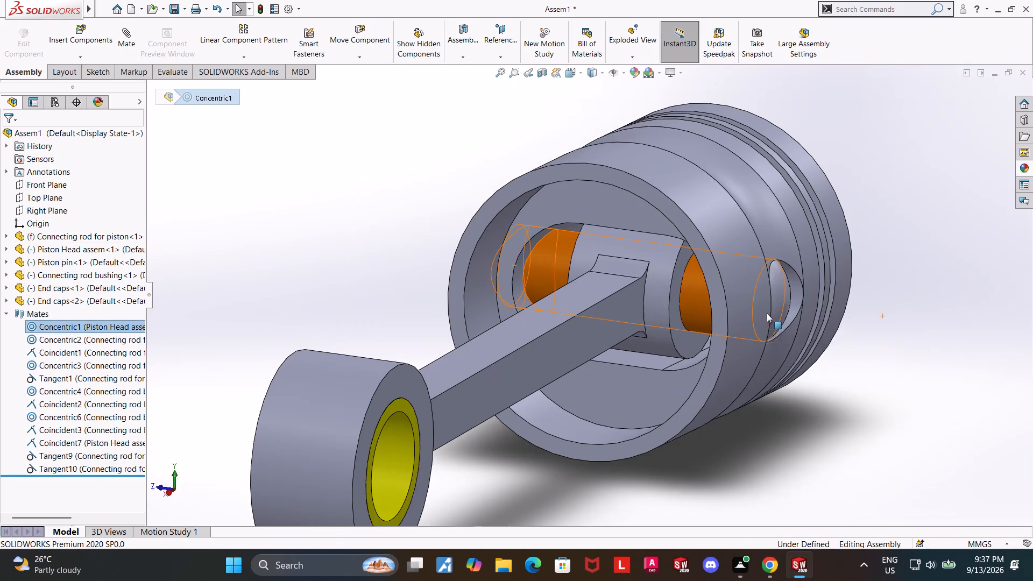
scroll(767, 313, "up", 1)
left_click_drag(716, 249, 418, 189)
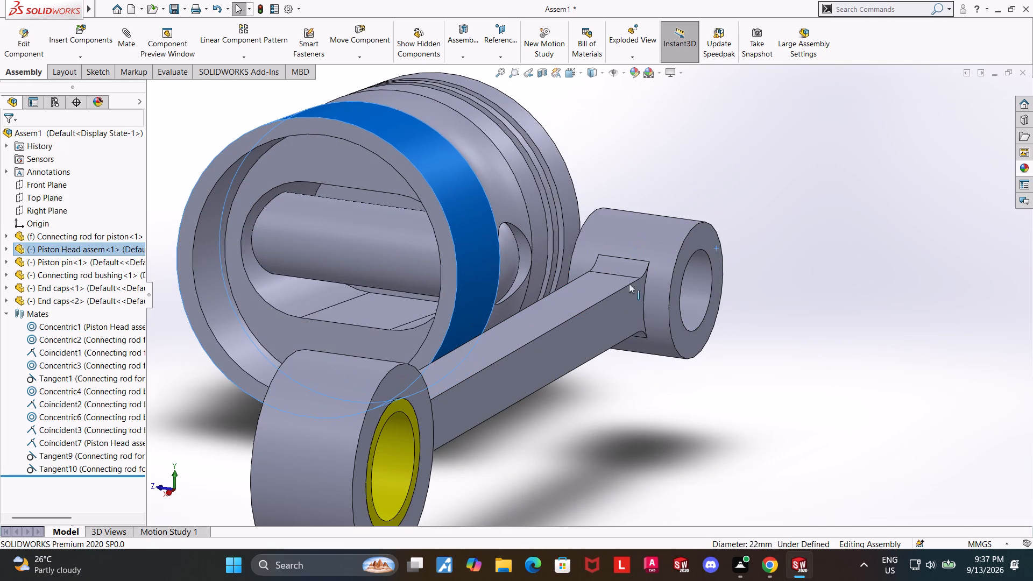
left_click(372, 256)
middle_click_drag(858, 308, 851, 309)
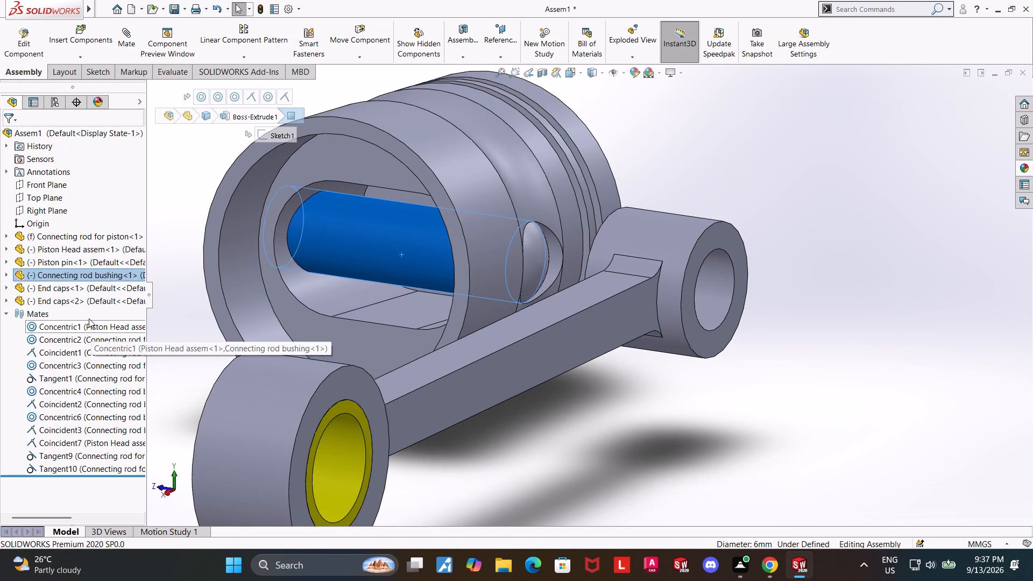
left_click(91, 322)
middle_click_drag(831, 454, 775, 436)
scroll(775, 436, "up", 3)
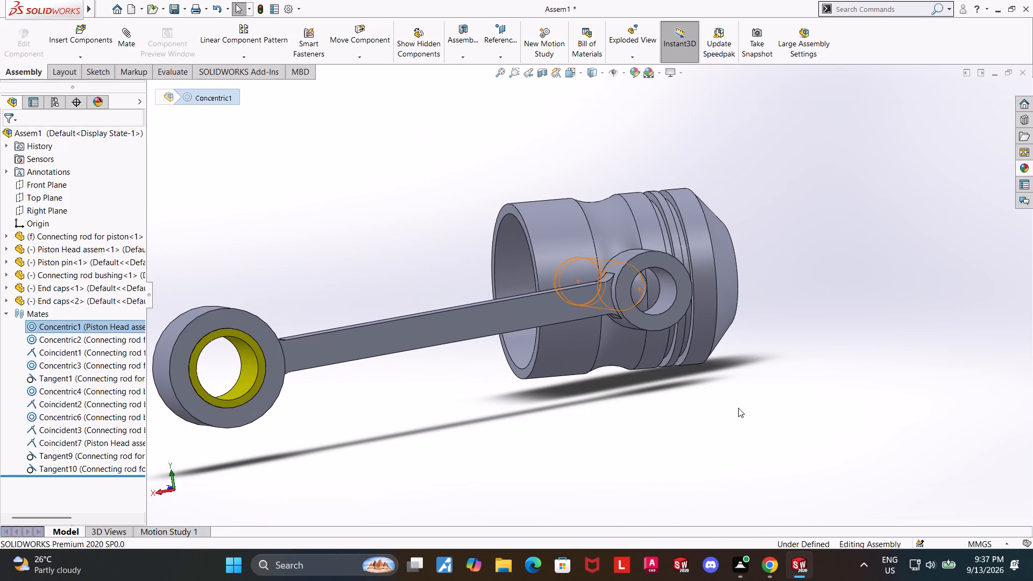
middle_click_drag(611, 399, 632, 414)
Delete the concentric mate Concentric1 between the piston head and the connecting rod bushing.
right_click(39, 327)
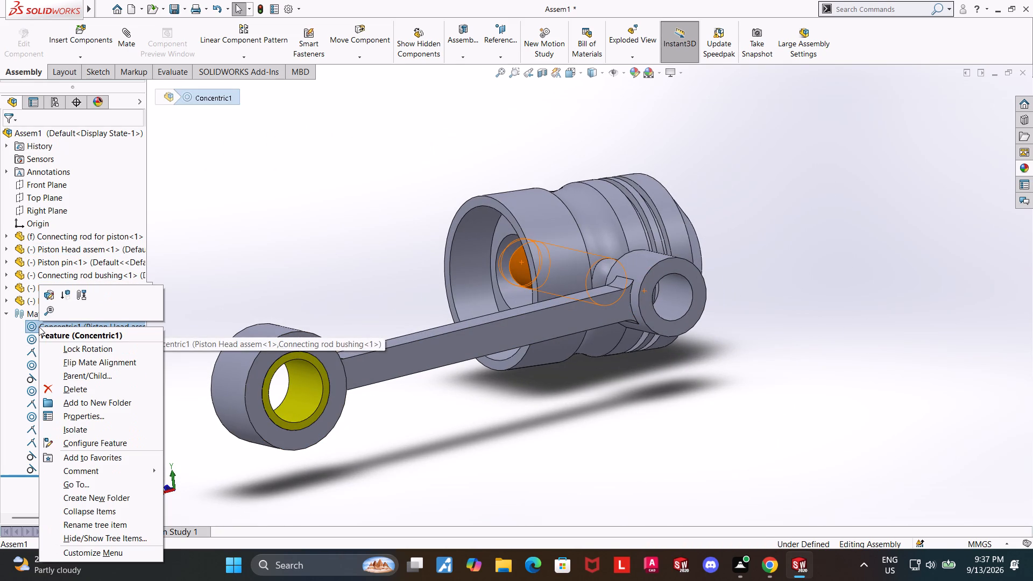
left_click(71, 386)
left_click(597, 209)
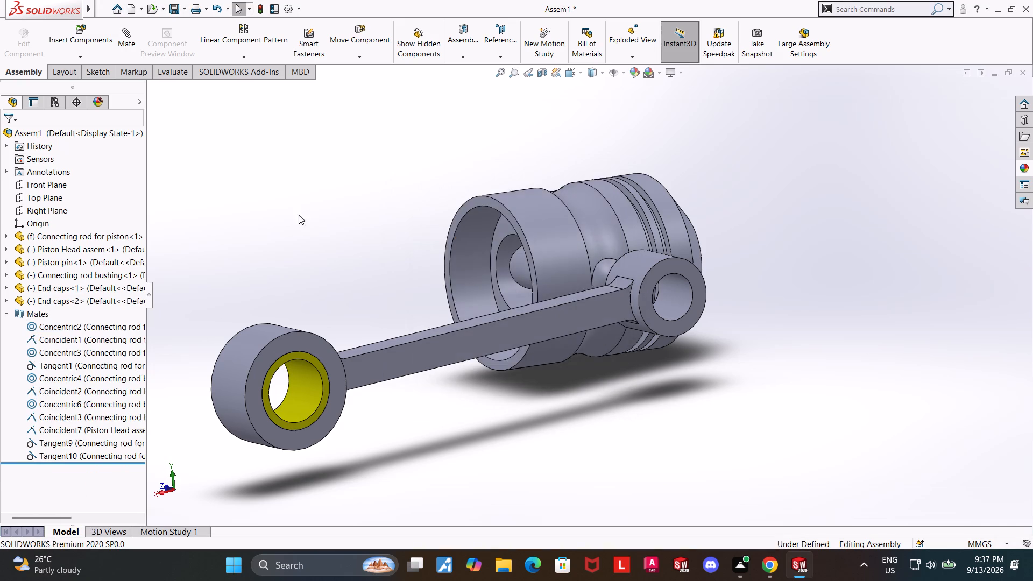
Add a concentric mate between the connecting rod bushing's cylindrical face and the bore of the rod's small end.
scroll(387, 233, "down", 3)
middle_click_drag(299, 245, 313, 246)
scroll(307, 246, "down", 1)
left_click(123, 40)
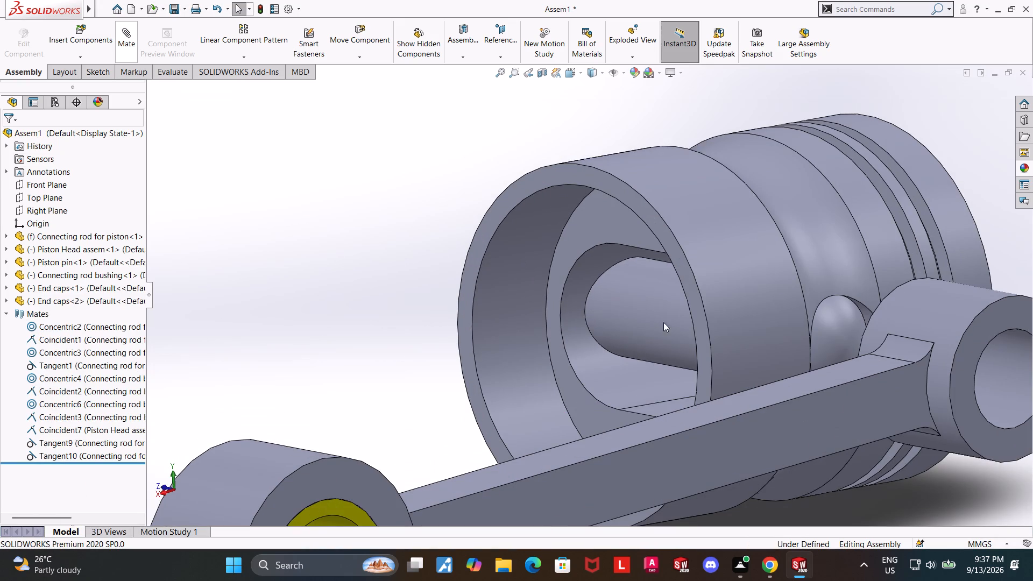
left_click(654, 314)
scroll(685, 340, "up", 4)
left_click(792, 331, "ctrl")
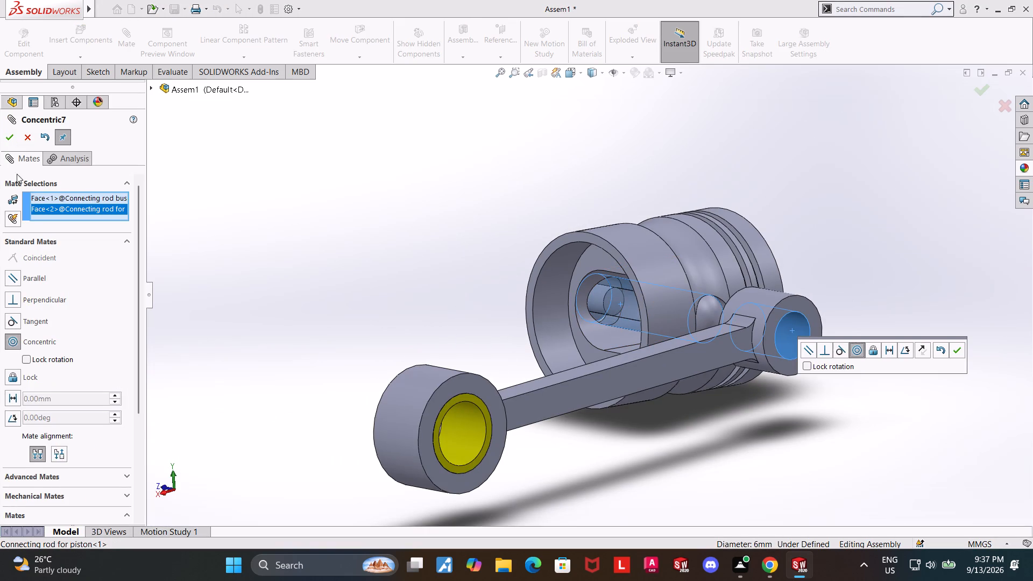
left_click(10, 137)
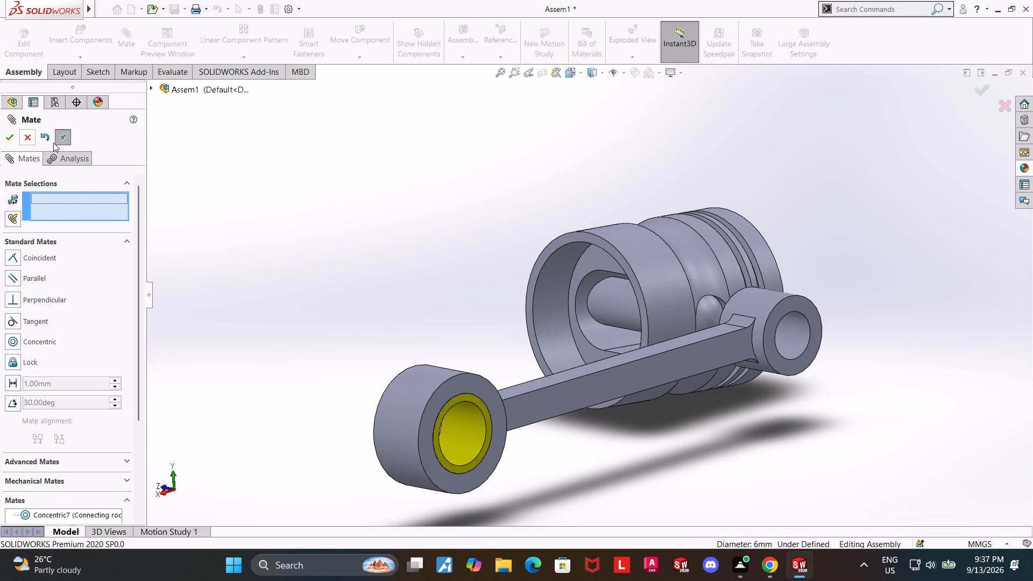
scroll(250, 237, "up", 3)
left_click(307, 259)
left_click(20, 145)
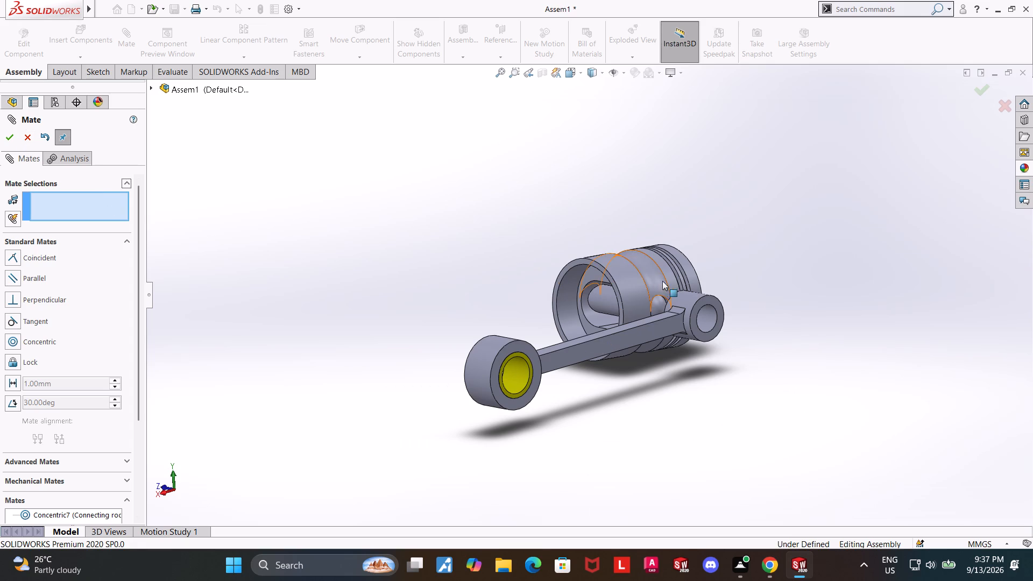
Test the piston head's freedom by moving it over the rod's small end and shifting it relative to the bushing.
left_click_drag(635, 277, 709, 310)
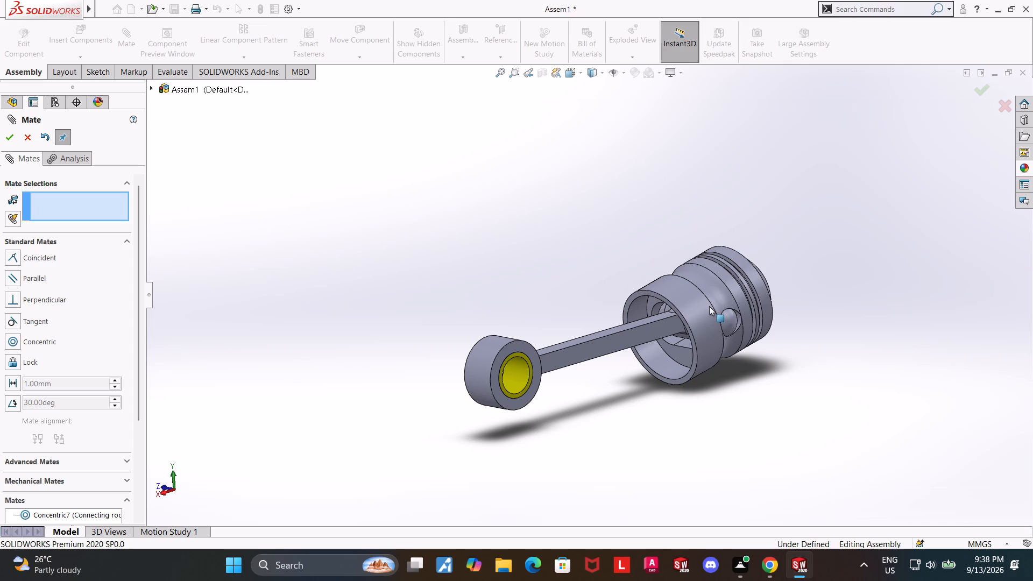
scroll(709, 306, "down", 7)
middle_click_drag(819, 429, 868, 379)
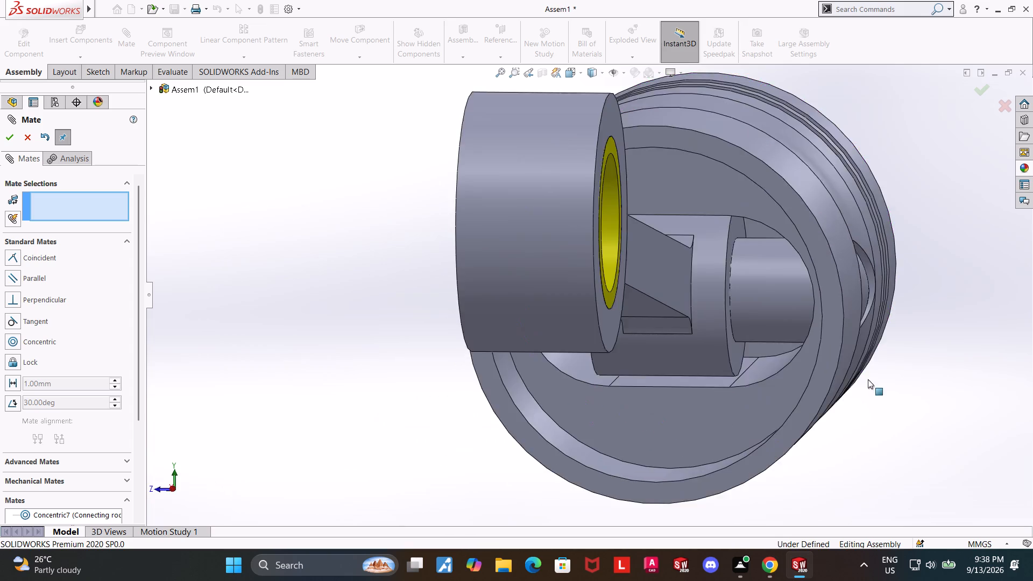
scroll(854, 389, "up", 3)
middle_click_drag(822, 390, 816, 408)
left_click_drag(704, 290, 702, 239)
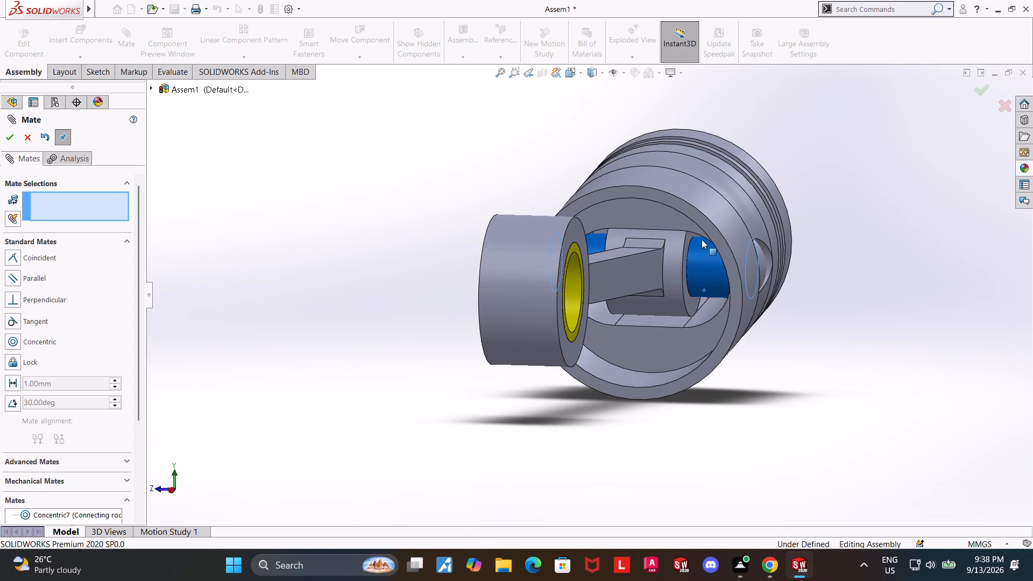
left_click_drag(720, 232, 728, 209)
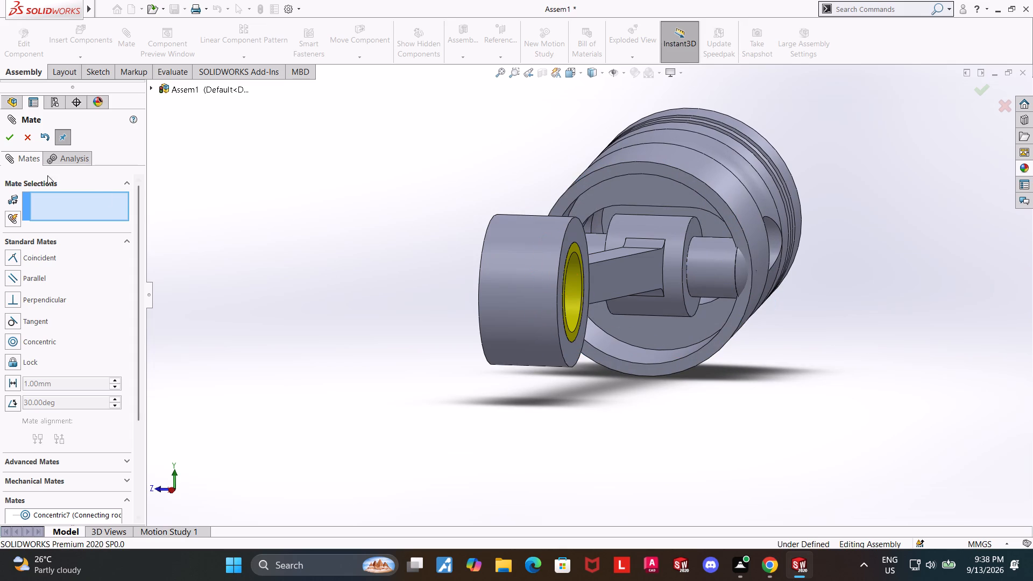
left_click(8, 136)
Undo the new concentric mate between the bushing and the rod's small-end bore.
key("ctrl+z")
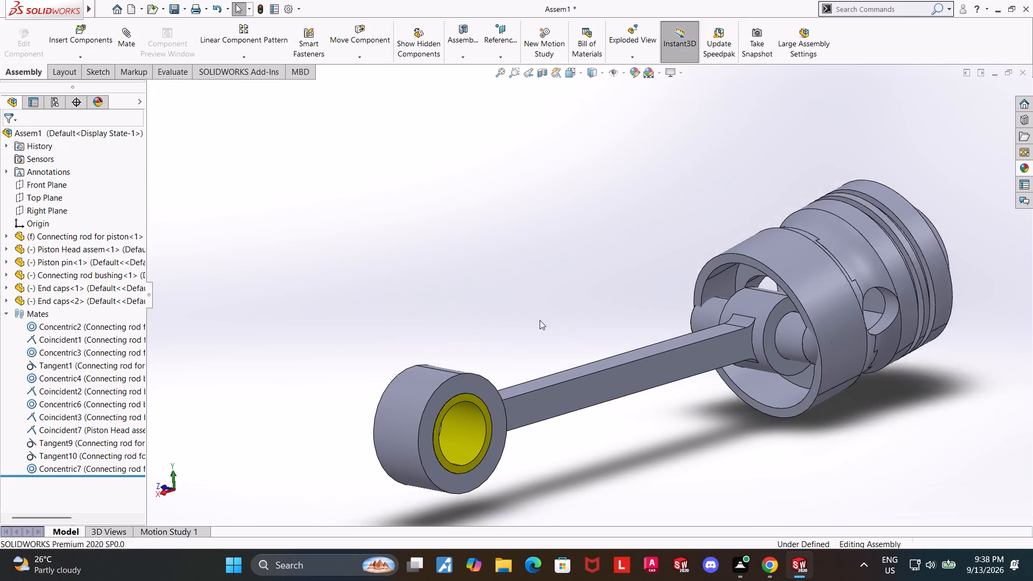
Test the piston head's freedom without its concentric mate by moving it across and away from the rod's small end.
scroll(377, 280, "up", 1)
left_click(378, 280)
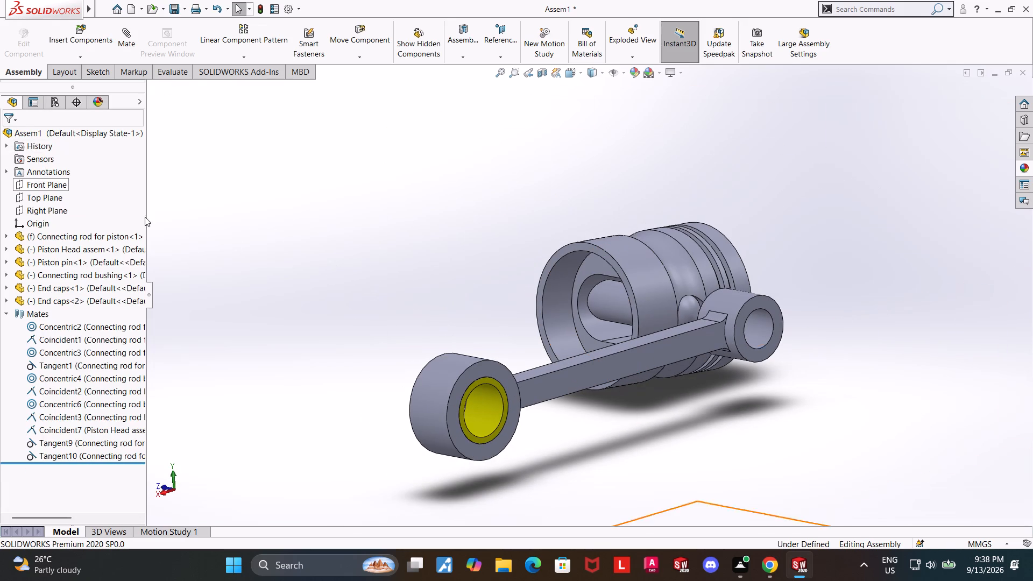
middle_click_drag(550, 250, 558, 283)
left_click_drag(641, 259, 746, 300)
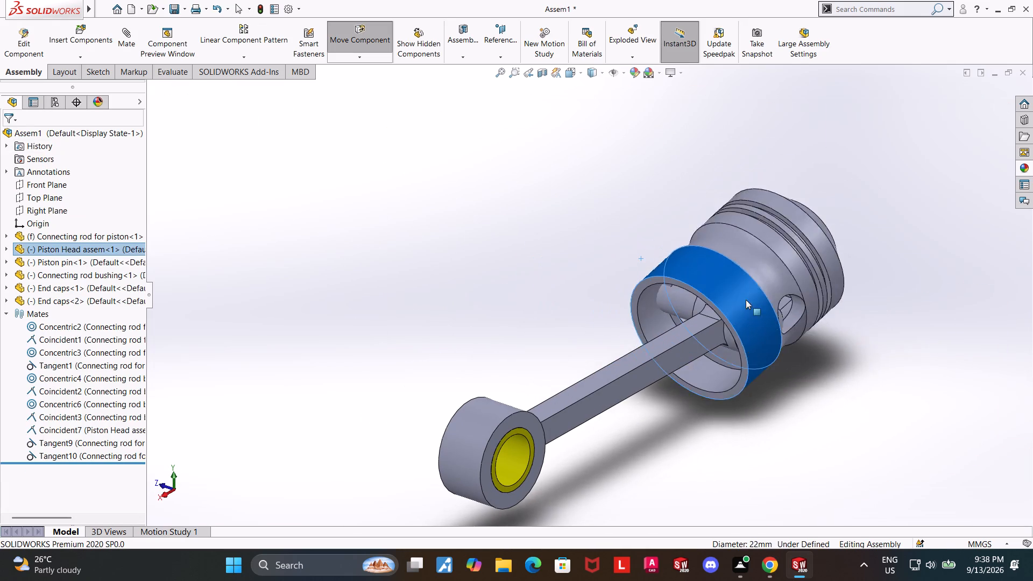
left_click_drag(746, 300, 918, 330)
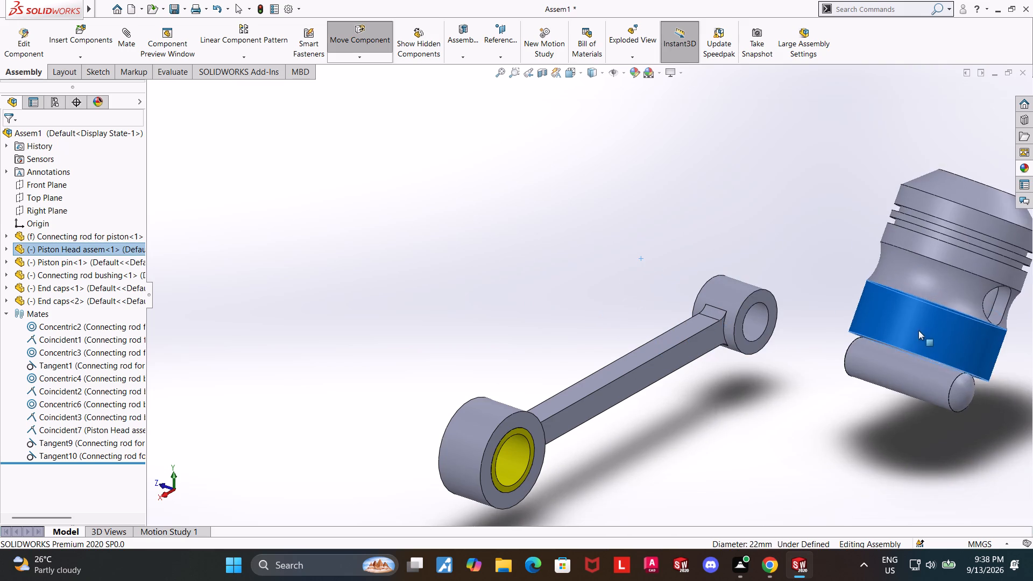
left_click_drag(918, 330, 682, 330)
scroll(522, 264, "up", 1)
middle_click(522, 264)
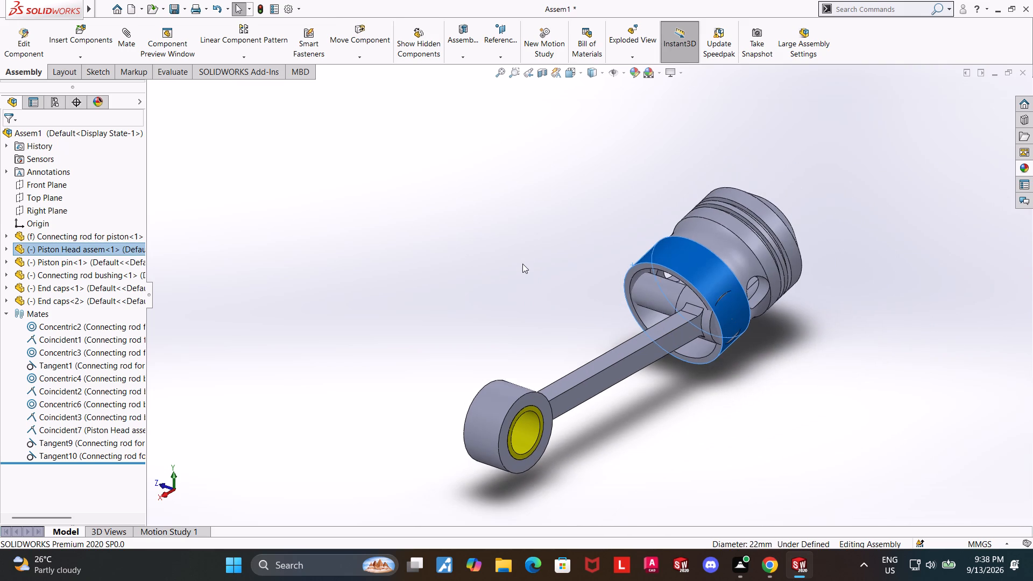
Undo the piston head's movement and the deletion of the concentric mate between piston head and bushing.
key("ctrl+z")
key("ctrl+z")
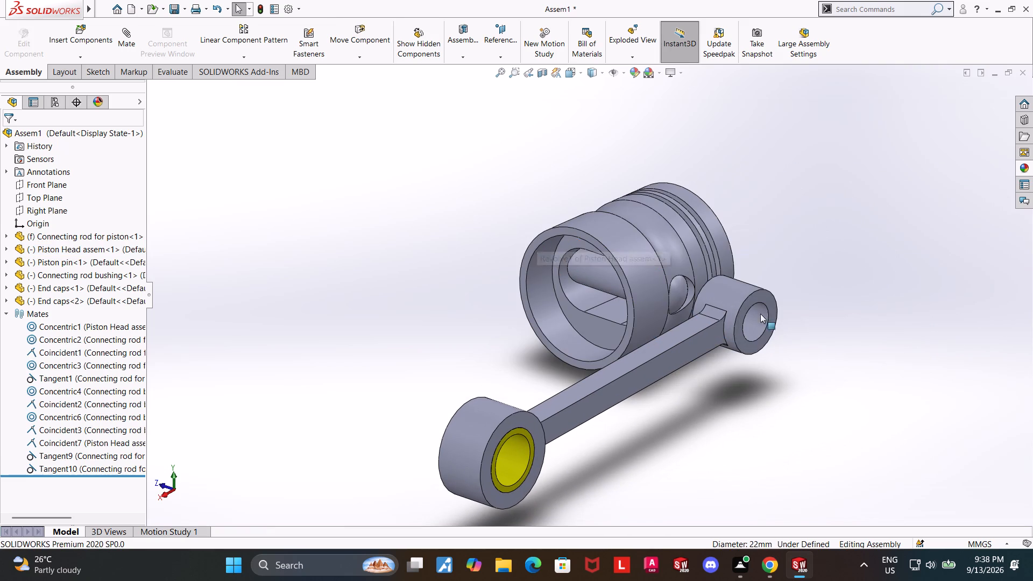
Edit the concentric mate Concentric1, replacing its connecting rod bushing face with the bore of the rod's small end.
scroll(82, 450, "down", 5)
scroll(82, 448, "up", 6)
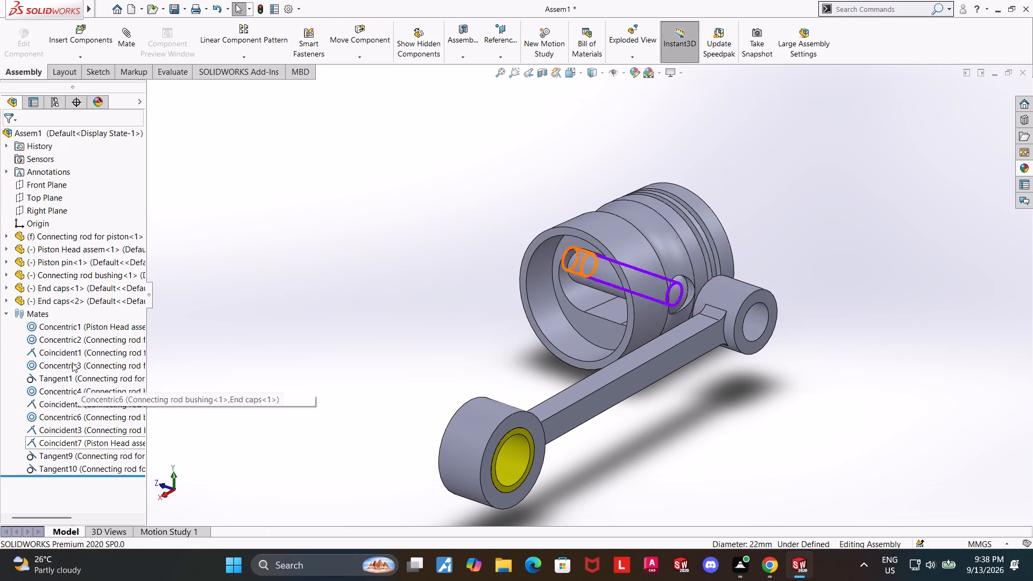
left_click(74, 324)
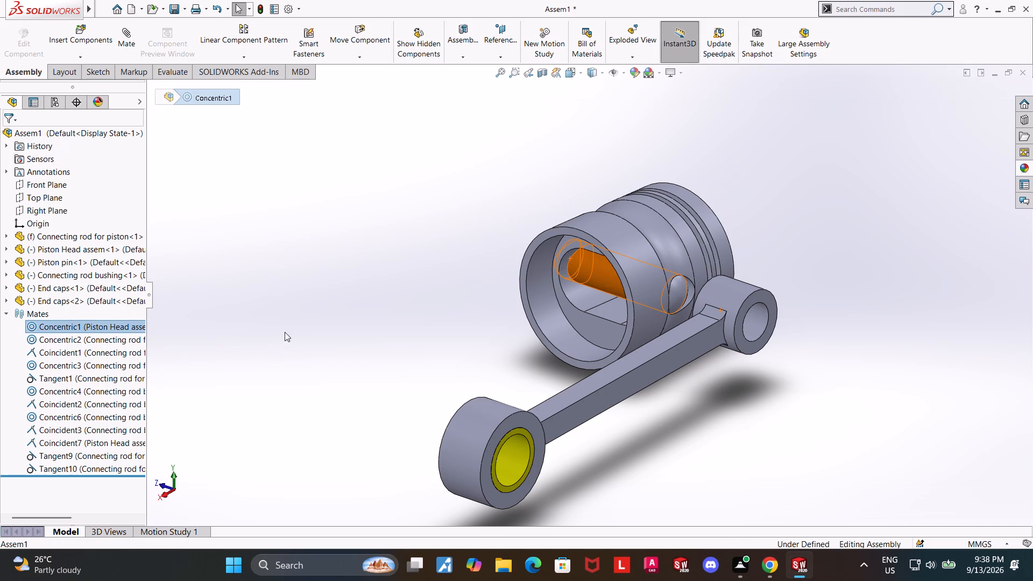
right_click(48, 329)
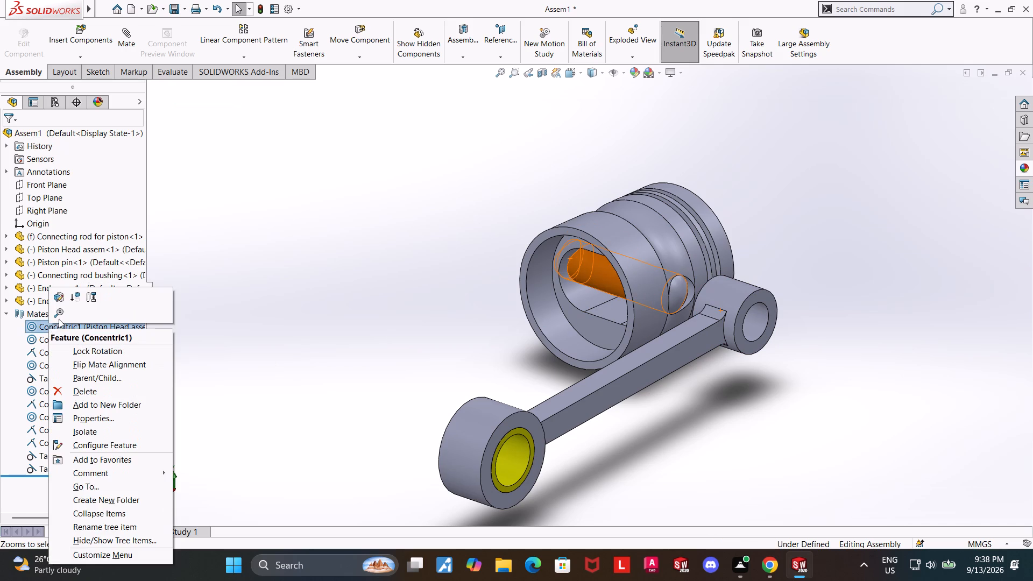
left_click(59, 291)
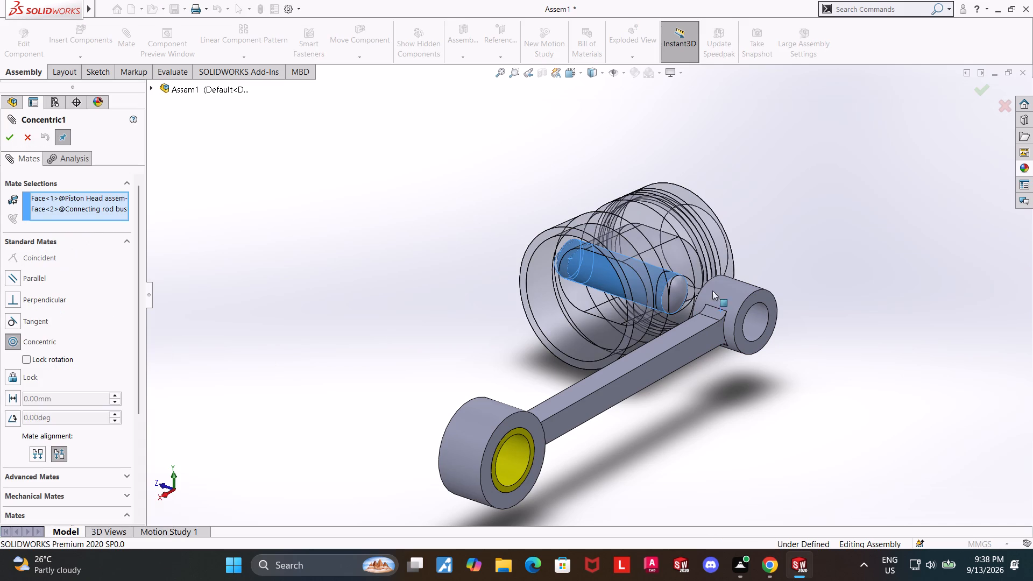
middle_click_drag(851, 319, 811, 309)
scroll(818, 308, "down", 2)
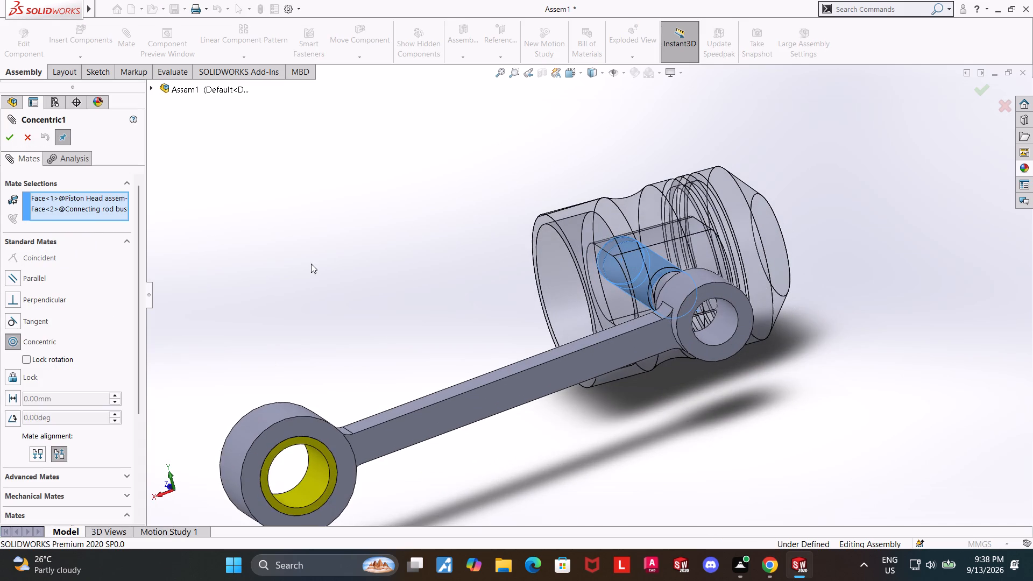
left_click(69, 204)
left_click(74, 194)
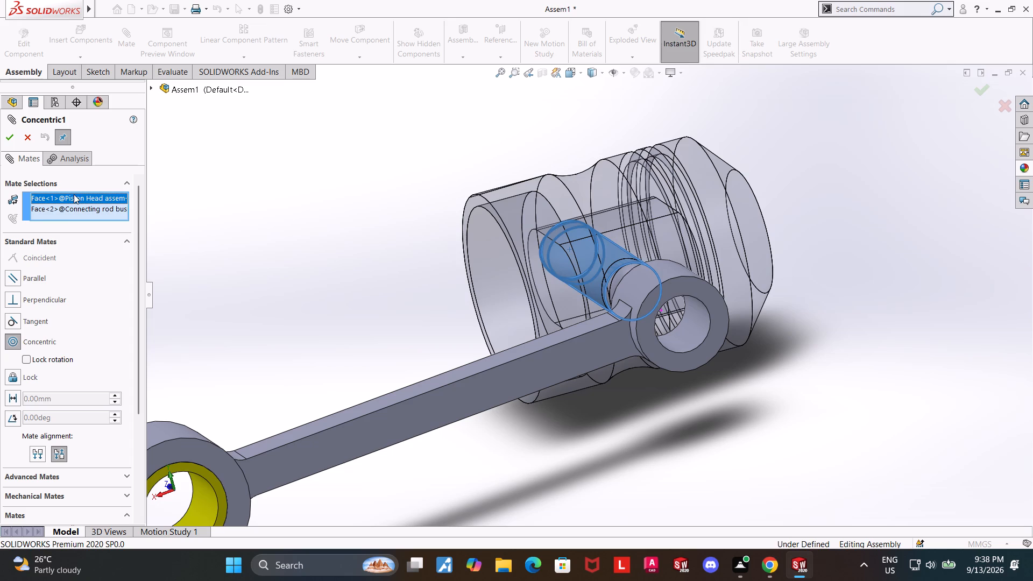
left_click(76, 204)
middle_click_drag(296, 250, 358, 265)
left_click(65, 198)
left_click(73, 211)
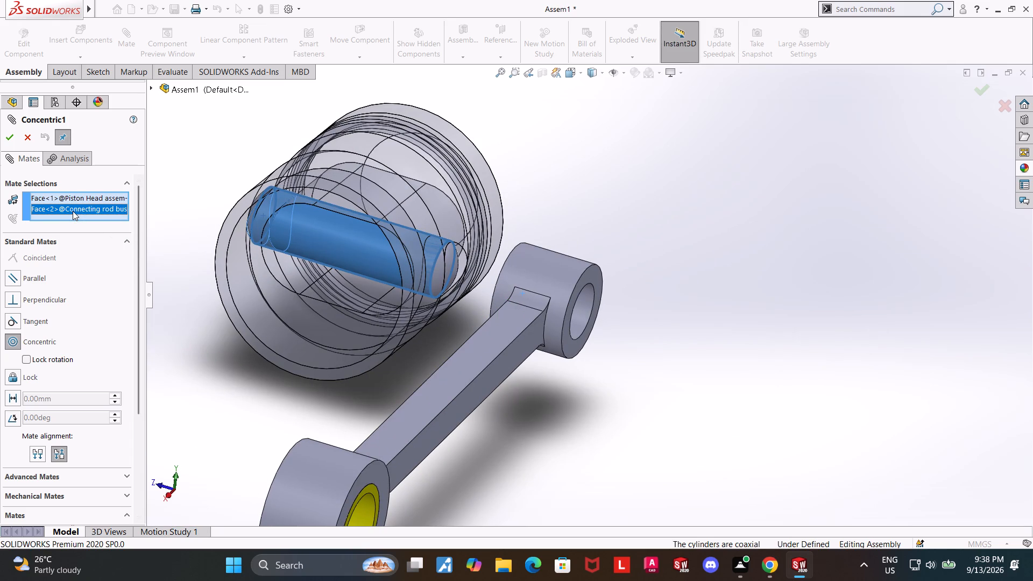
right_click(73, 211)
left_click(103, 239)
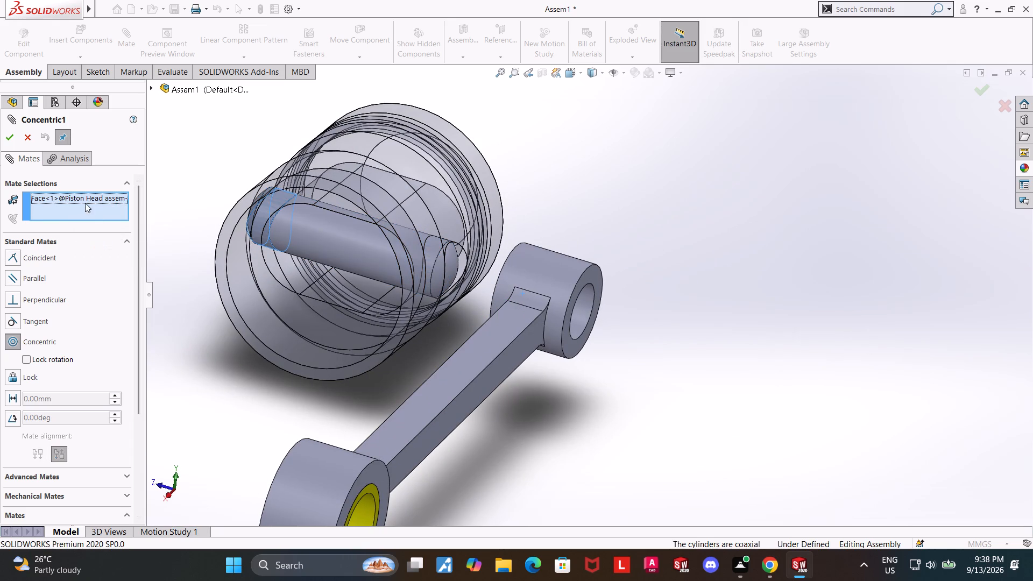
left_click(583, 306, "ctrl")
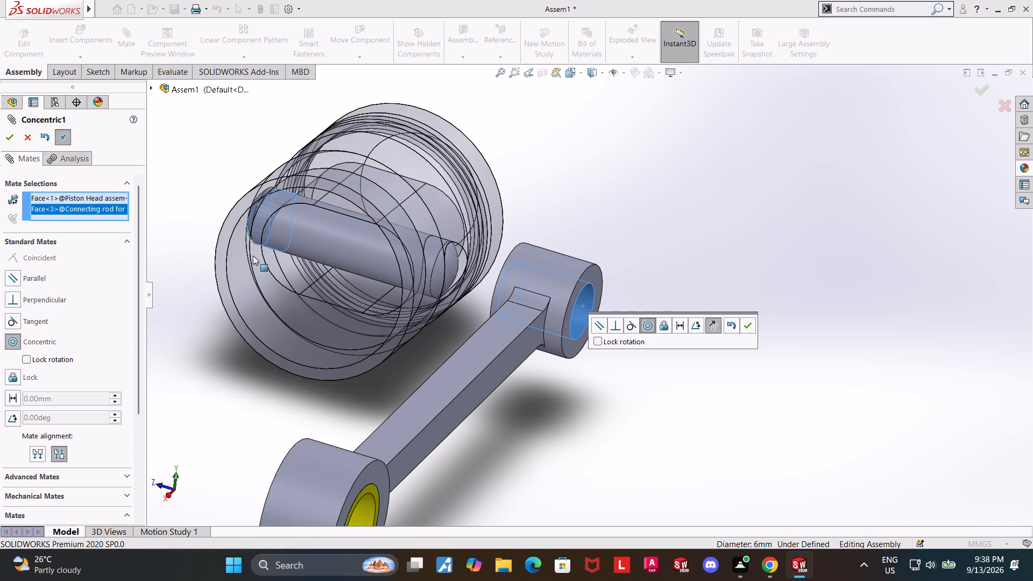
left_click(6, 137)
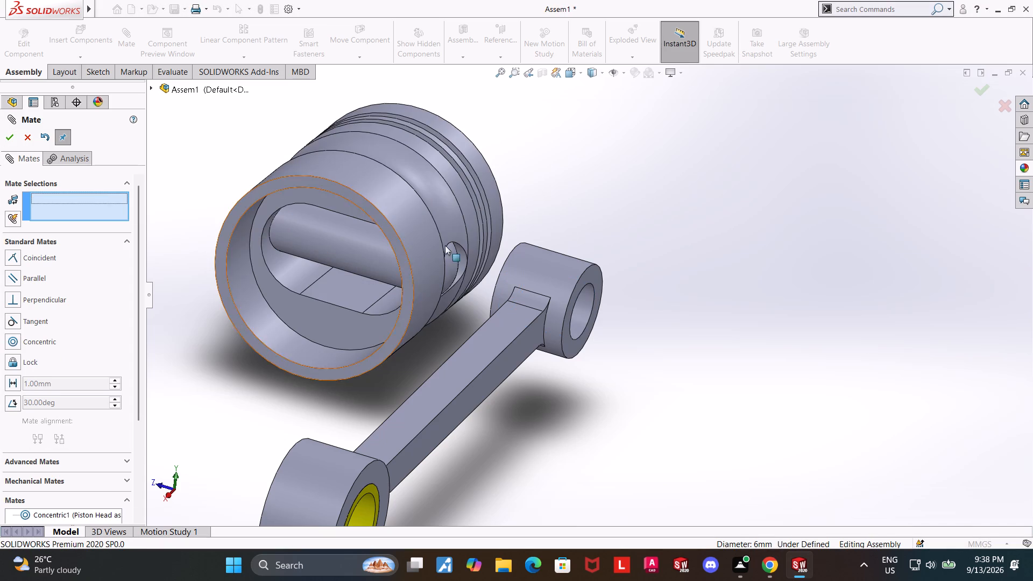
left_click(755, 278)
left_click(11, 133)
Move the piston head back over the rod's small end to test the edited concentric mate.
left_click_drag(394, 197, 625, 185)
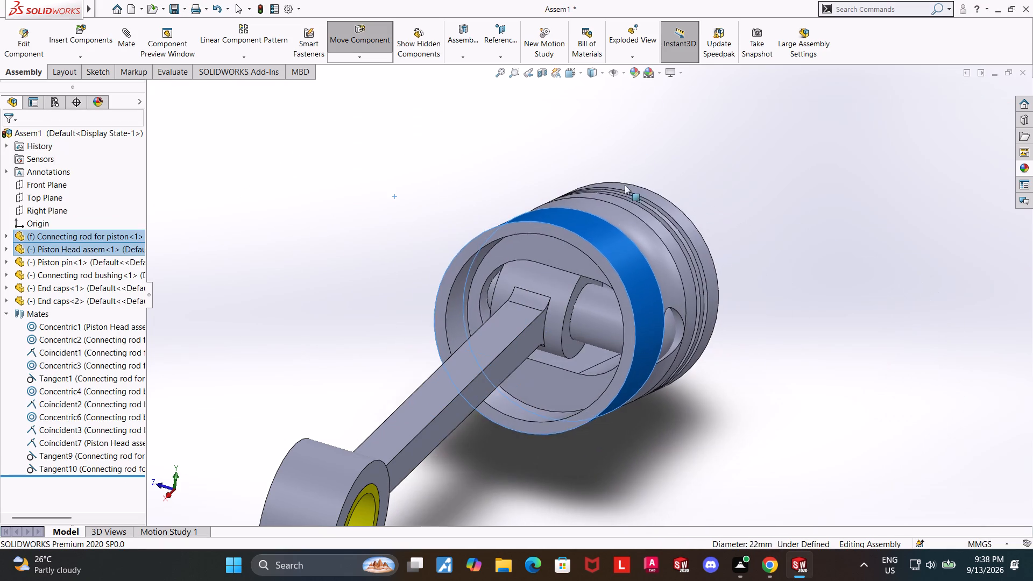
Move the piston head along and around the rod's small end to check its remaining freedom.
left_click_drag(625, 185, 584, 261)
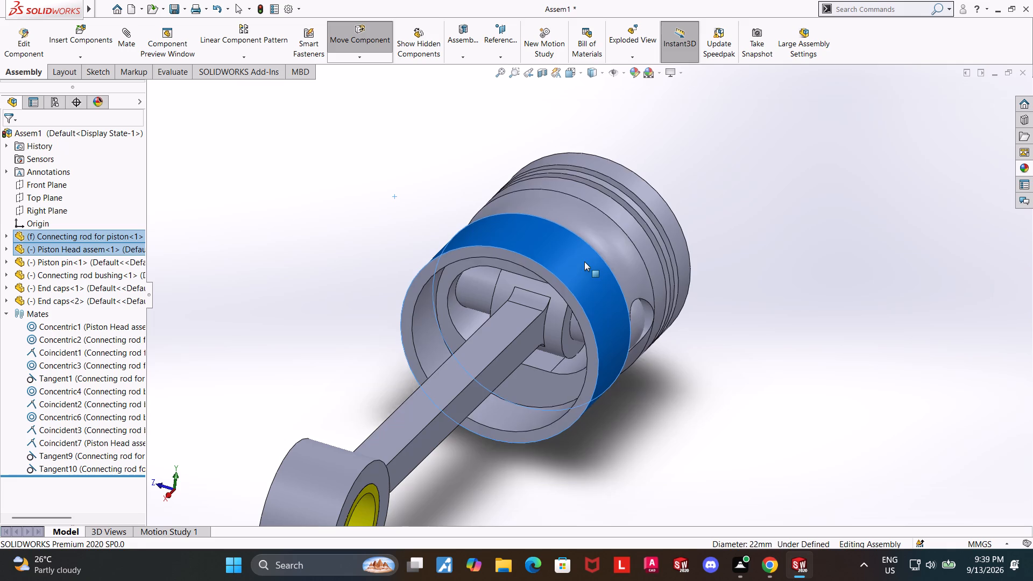
left_click_drag(584, 261, 598, 263)
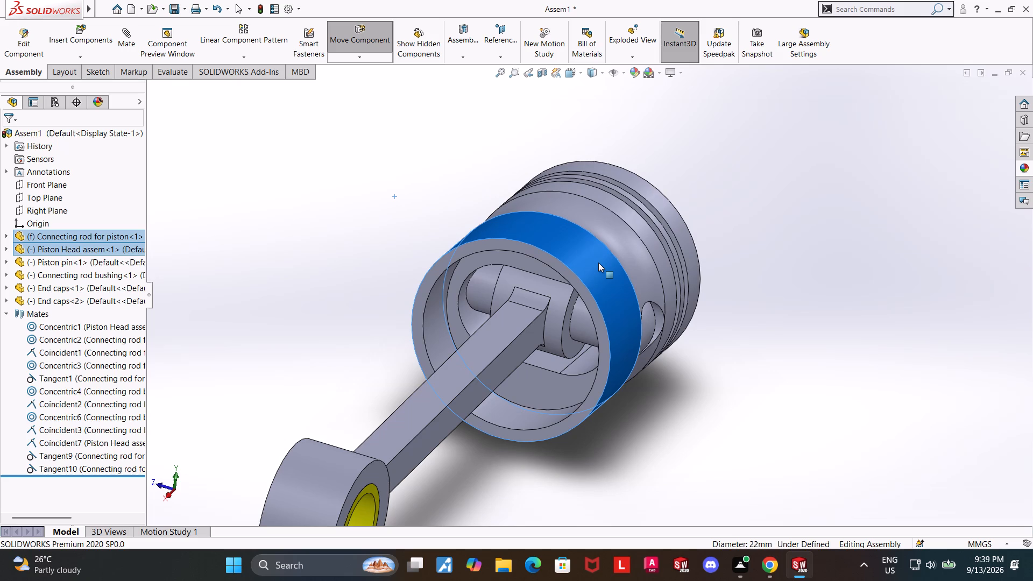
left_click_drag(598, 263, 614, 261)
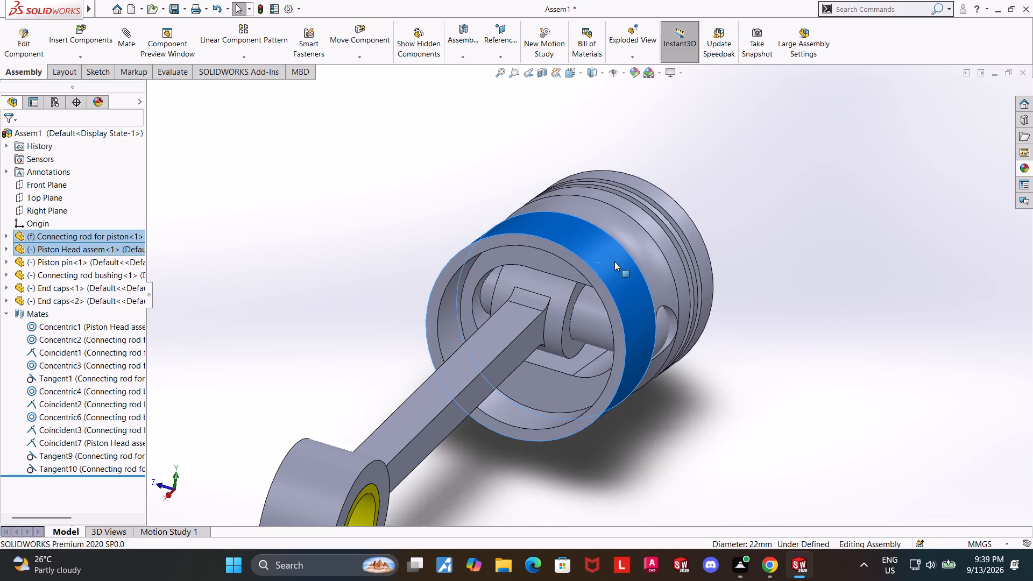
left_click_drag(614, 261, 602, 256)
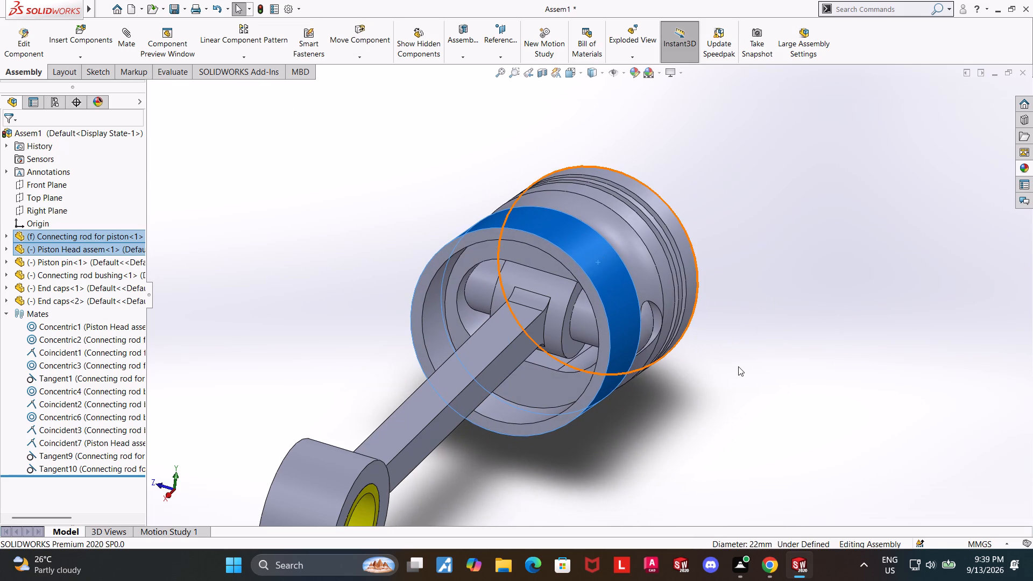
middle_click_drag(734, 358, 742, 295)
middle_click_drag(742, 295, 755, 382)
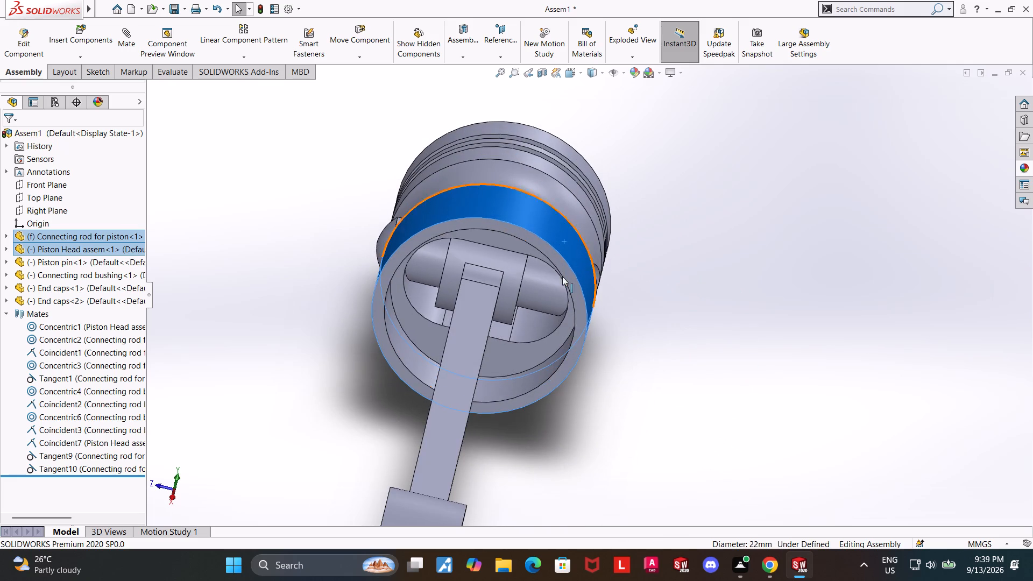
left_click_drag(559, 245, 548, 236)
left_click(749, 287)
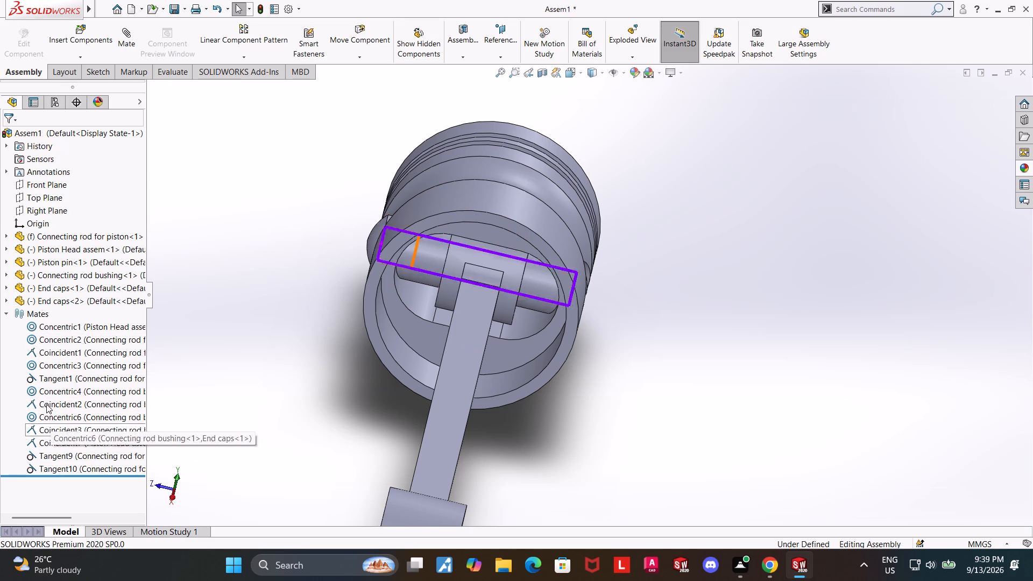
Add a centered Width mate with the piston head slot's two opposite flat faces as width and the rod small end's outer cylindrical face as tab.
left_click(124, 36)
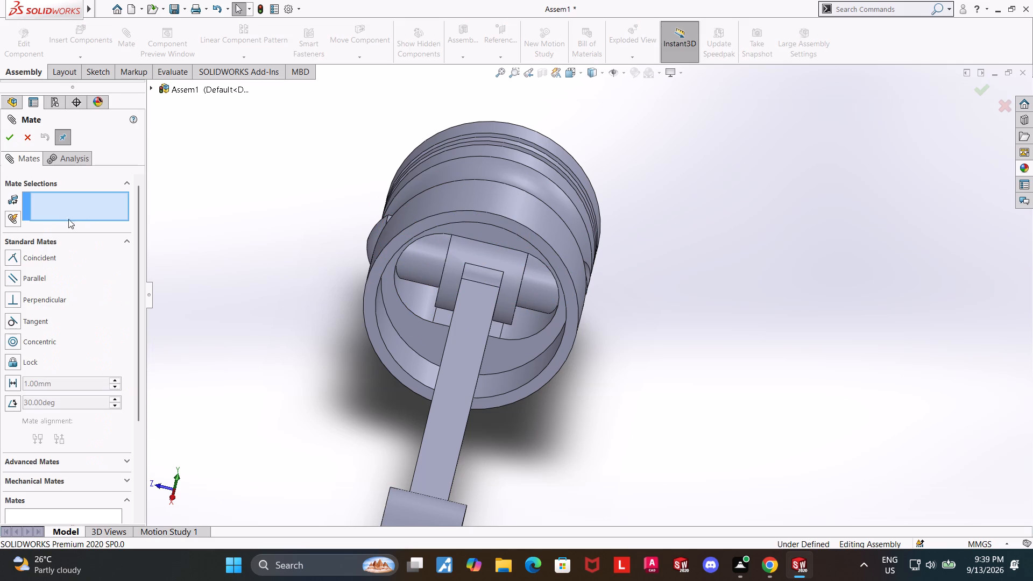
left_click(51, 159)
left_click(32, 154)
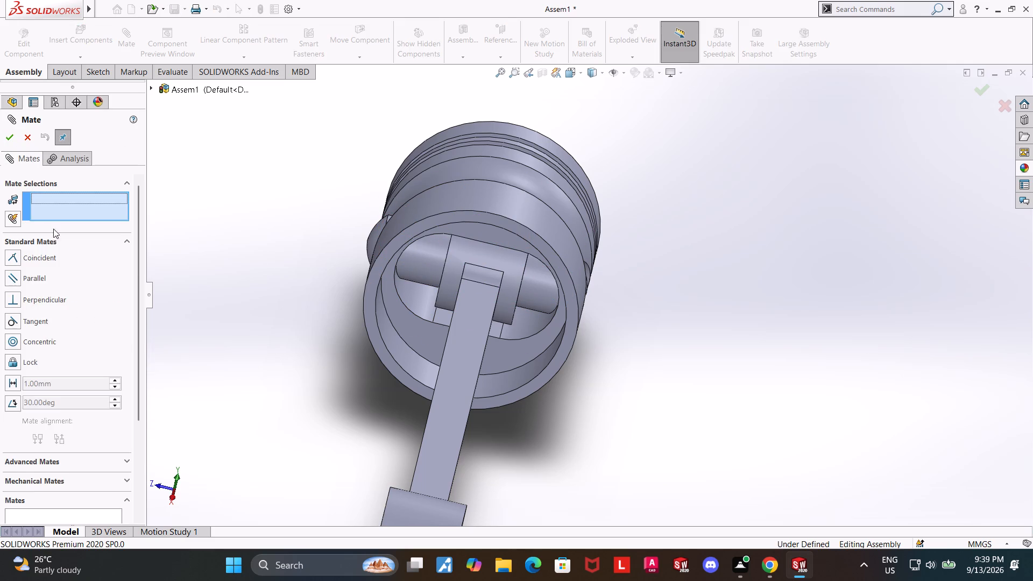
scroll(92, 353, "down", 2)
left_click(59, 321)
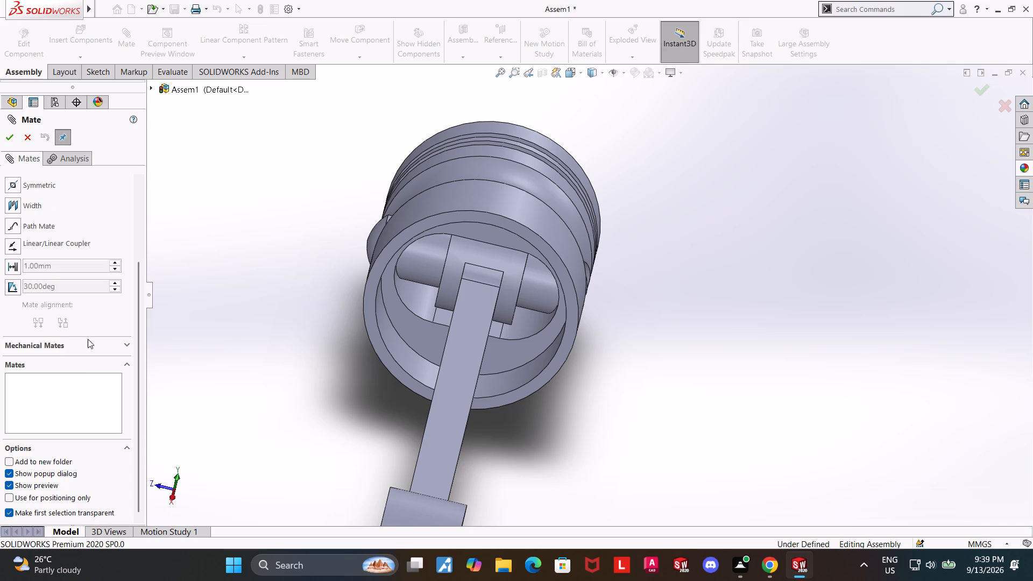
scroll(59, 303, "up", 3)
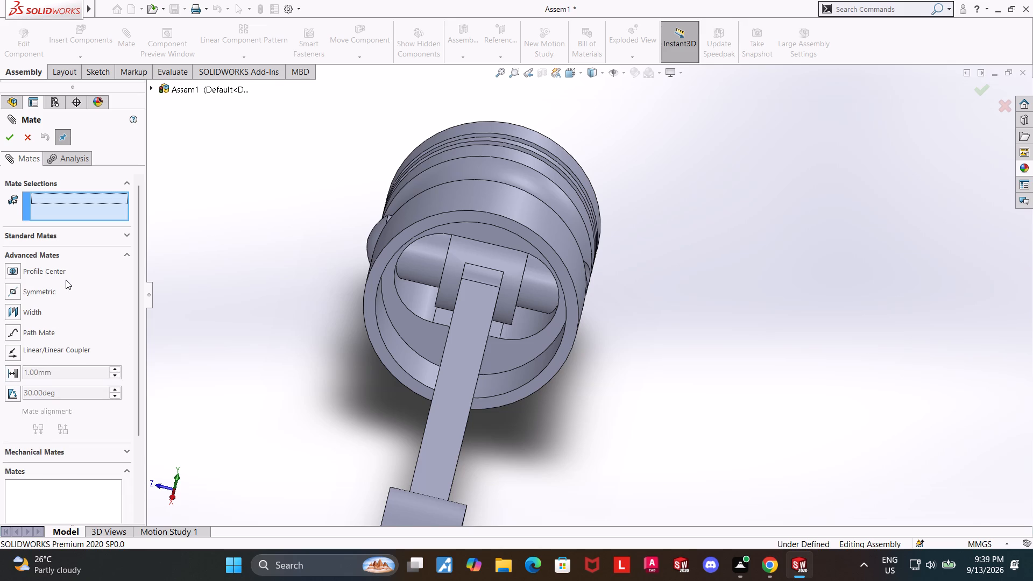
scroll(71, 313, "up", 3)
left_click(9, 313)
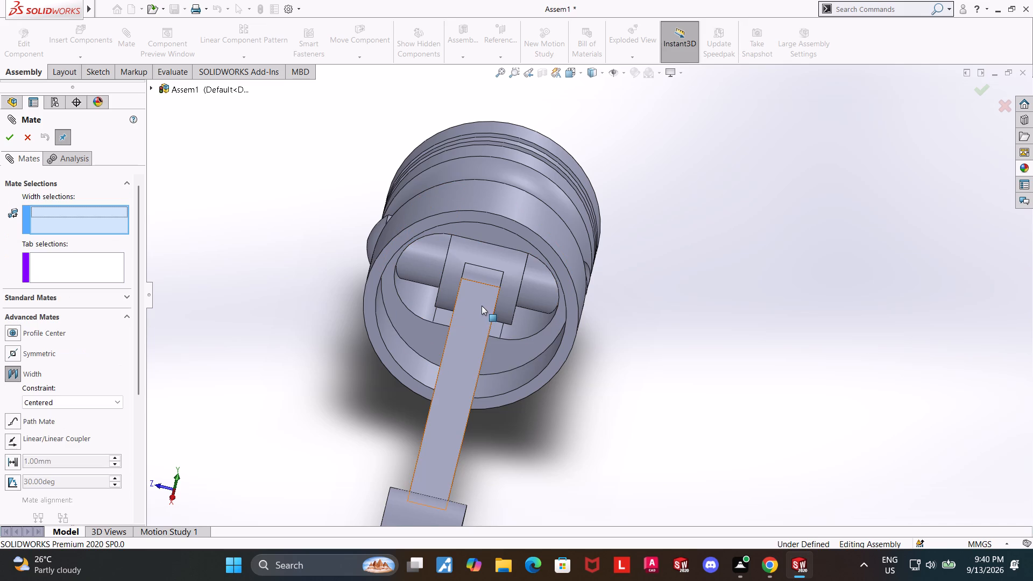
scroll(470, 282, "down", 4)
middle_click_drag(835, 350, 830, 285)
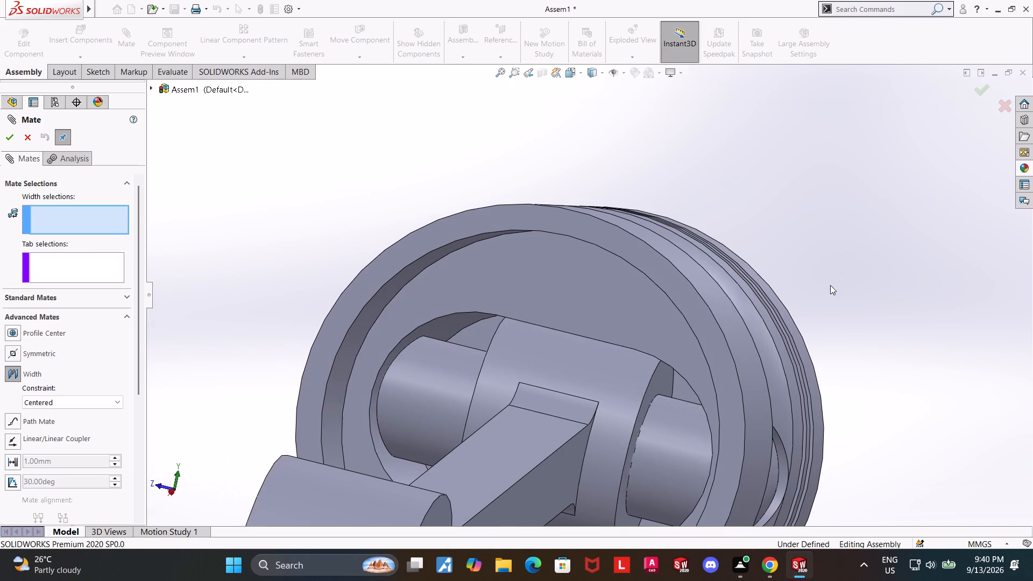
middle_click_drag(937, 357, 945, 302)
scroll(939, 298, "up", 1)
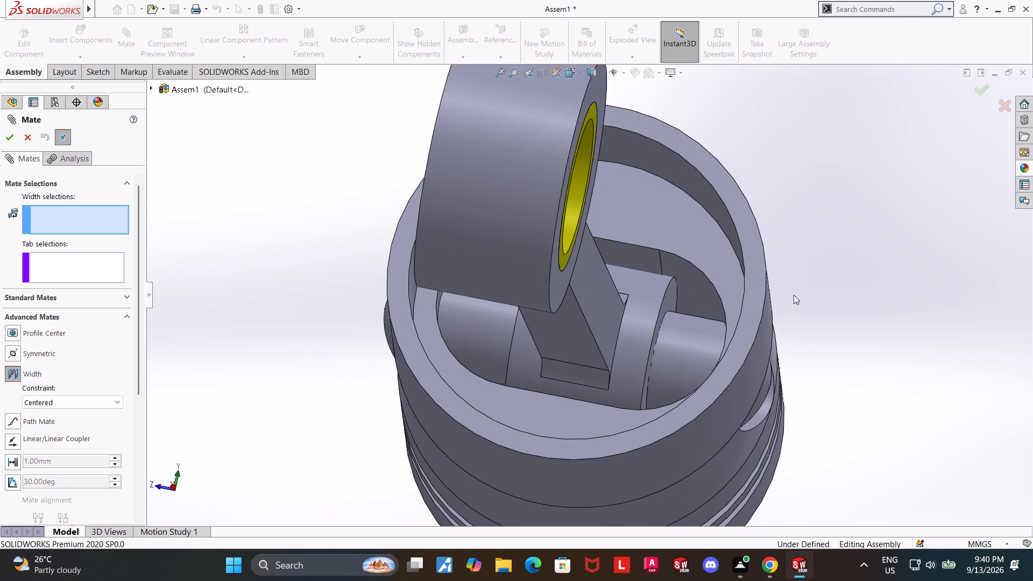
left_click(628, 258)
middle_click_drag(895, 164, 889, 275)
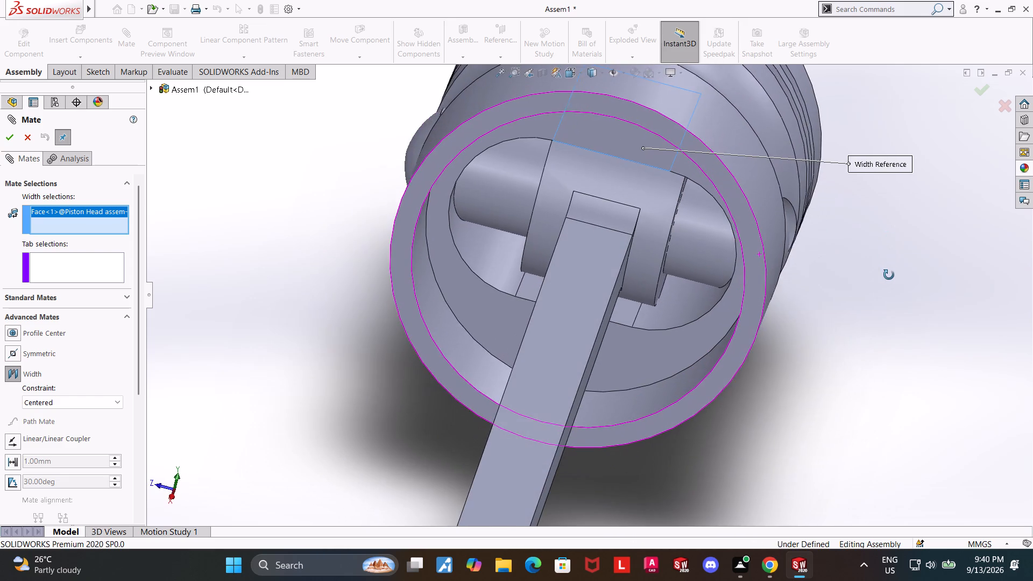
middle_click_drag(889, 275, 887, 274)
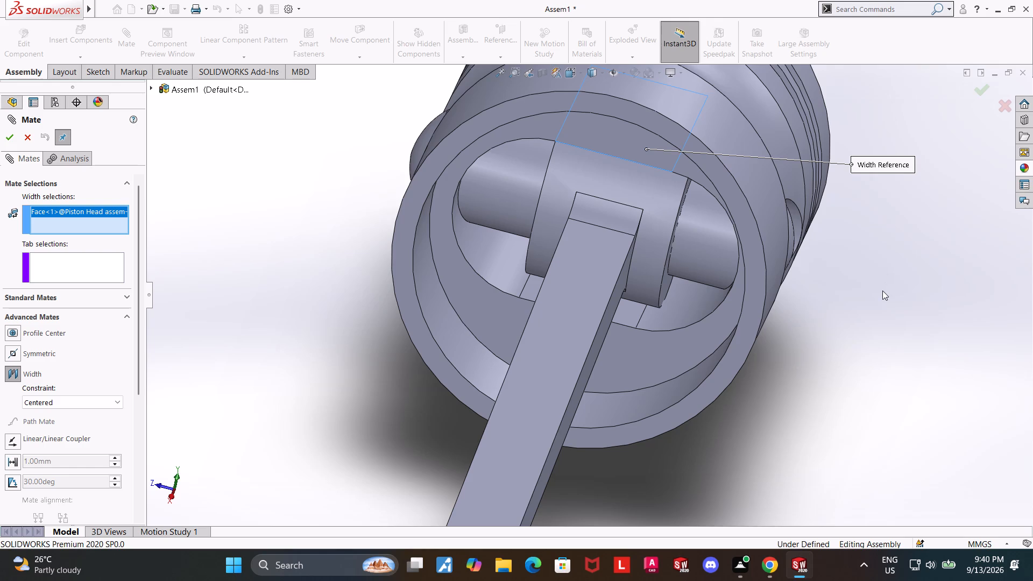
middle_click_drag(880, 289, 884, 254)
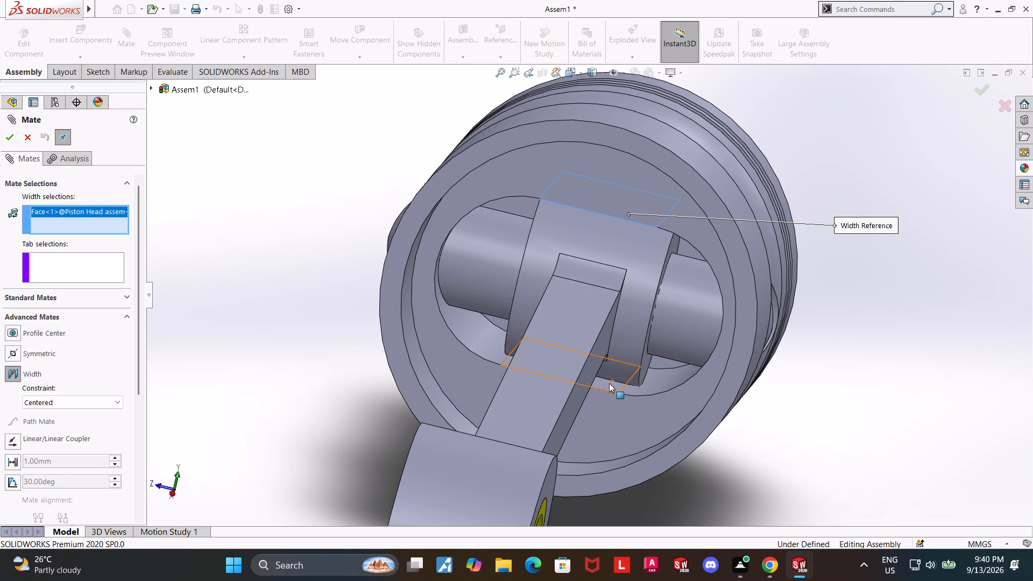
left_click(609, 383, "ctrl")
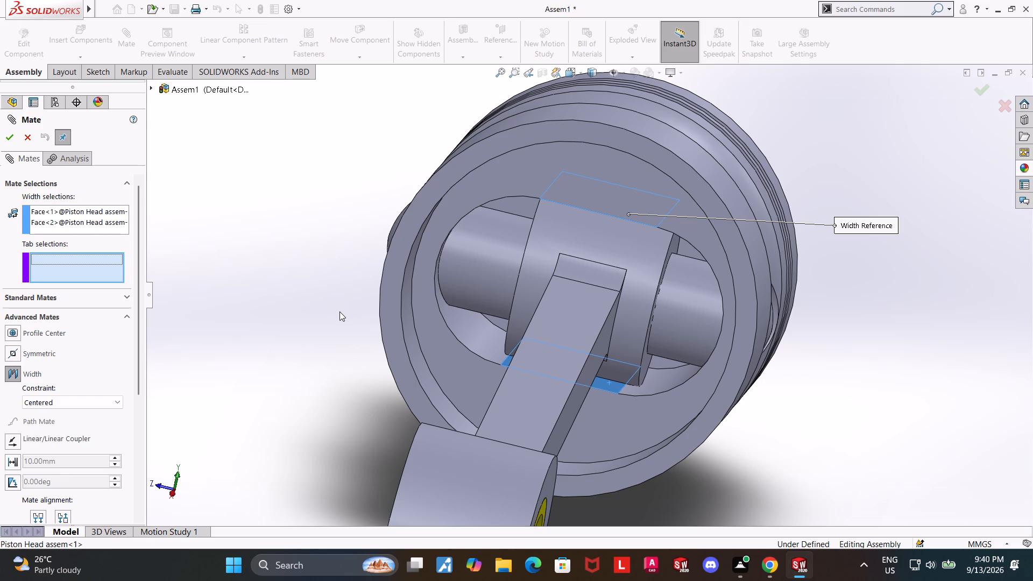
left_click(611, 240, "ctrl")
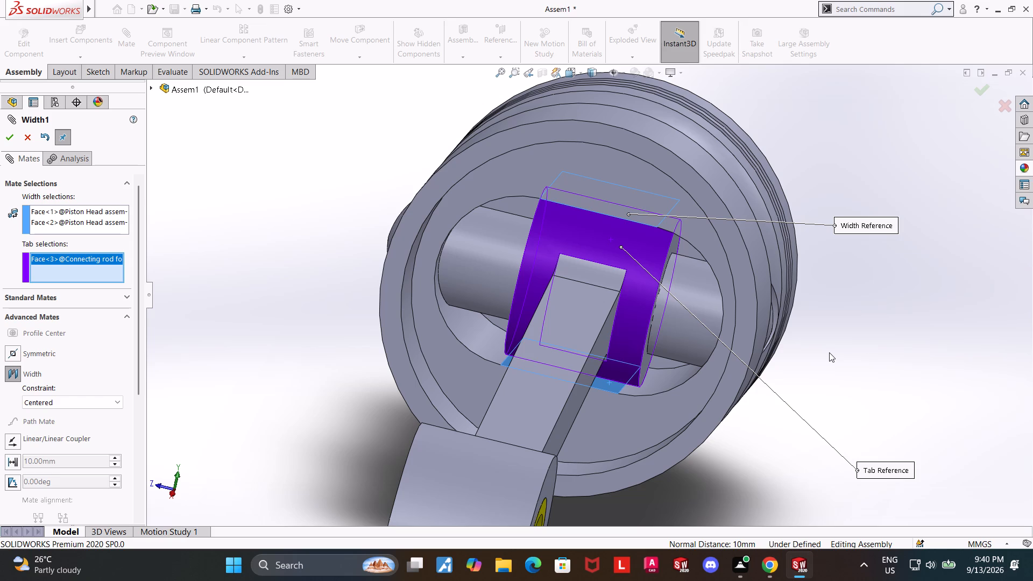
left_click(9, 135)
Test the new width mate by moving the piston head relative to the connecting rod, and leave the Mate command.
middle_click_drag(833, 278, 839, 328)
middle_click_drag(758, 282, 745, 357)
left_click_drag(665, 278, 676, 252)
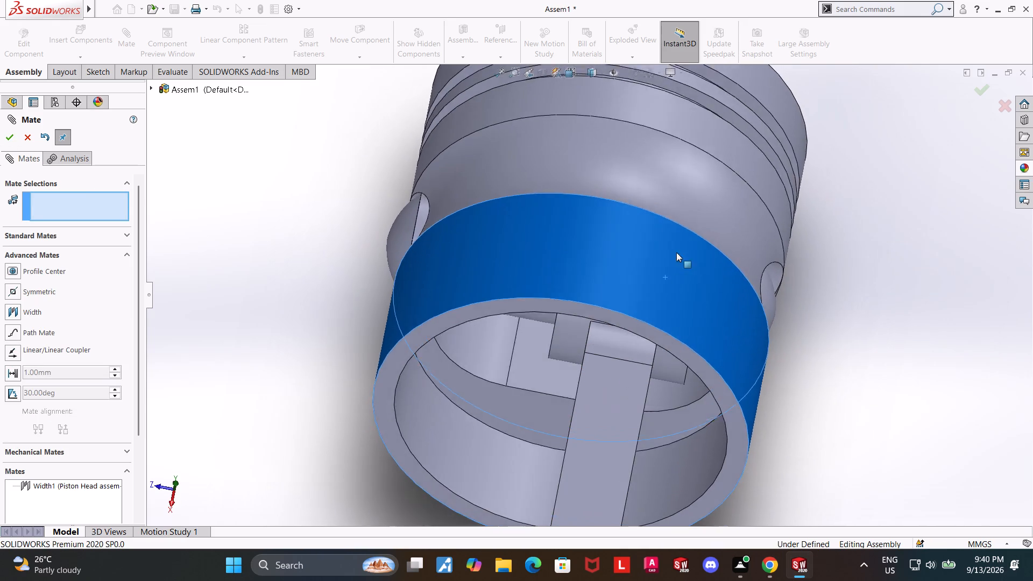
left_click_drag(676, 252, 695, 329)
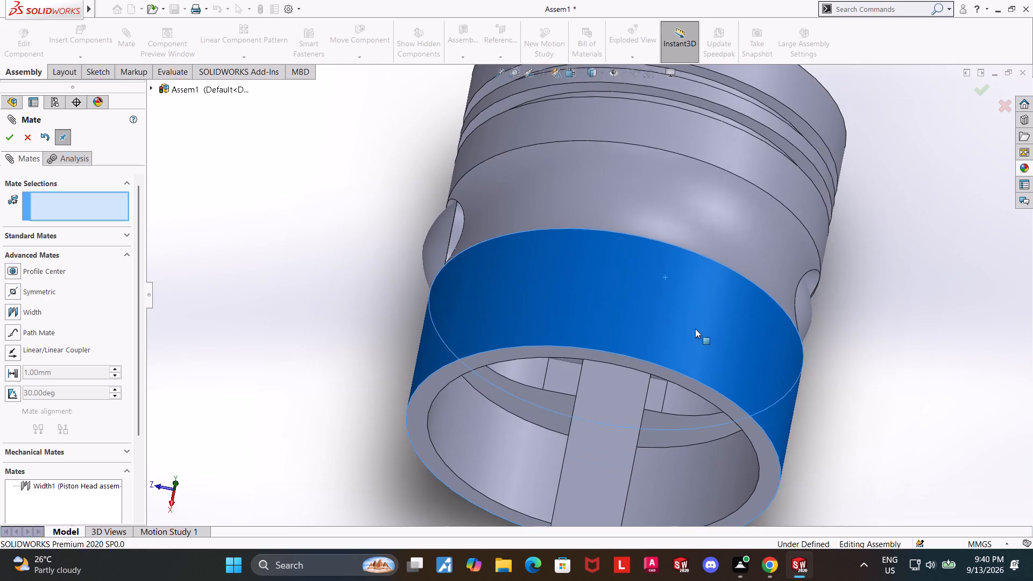
left_click_drag(695, 329, 695, 330)
middle_click_drag(845, 378, 846, 333)
left_click(34, 137)
Reopen the Width1 mate, examine its width and tab references around the rod's small end, and accept it.
scroll(175, 325, "up", 2)
left_click(32, 484)
left_click(39, 447)
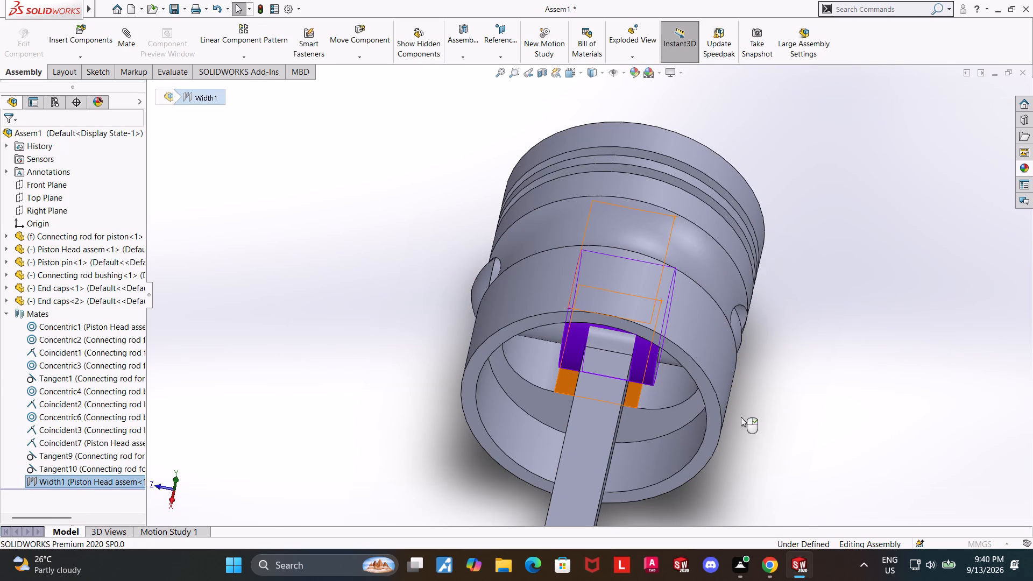
middle_click_drag(798, 426, 789, 342)
scroll(789, 342, "up", 5)
scroll(642, 352, "down", 5)
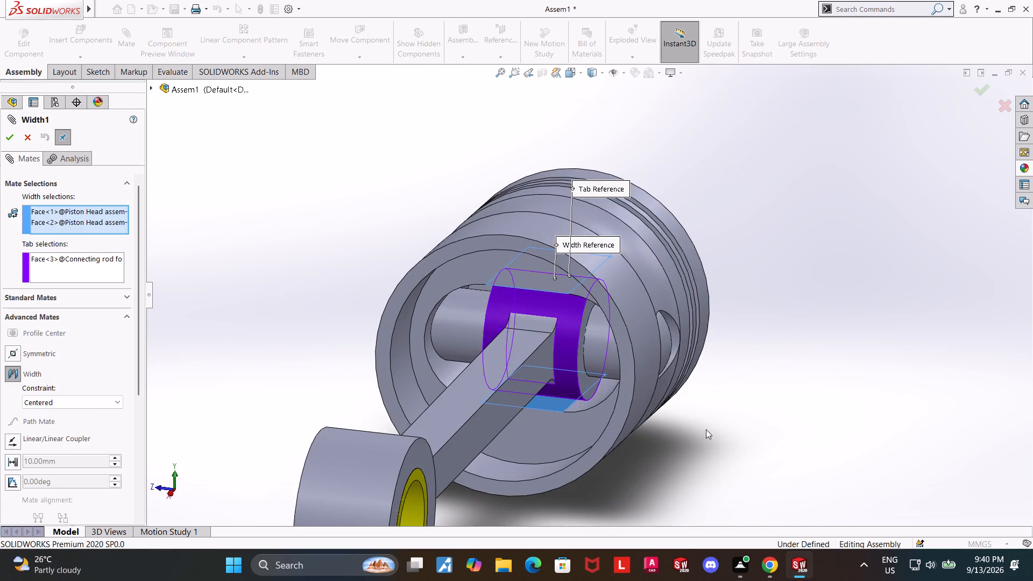
middle_click_drag(706, 411, 704, 367)
left_click_drag(631, 325, 633, 268)
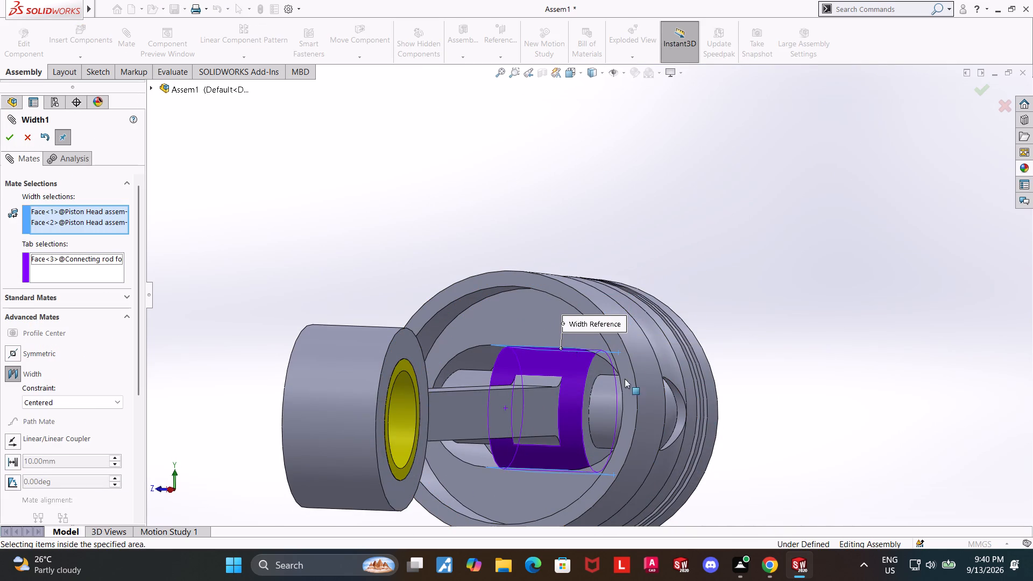
scroll(815, 365, "up", 3)
middle_click_drag(725, 390, 732, 482)
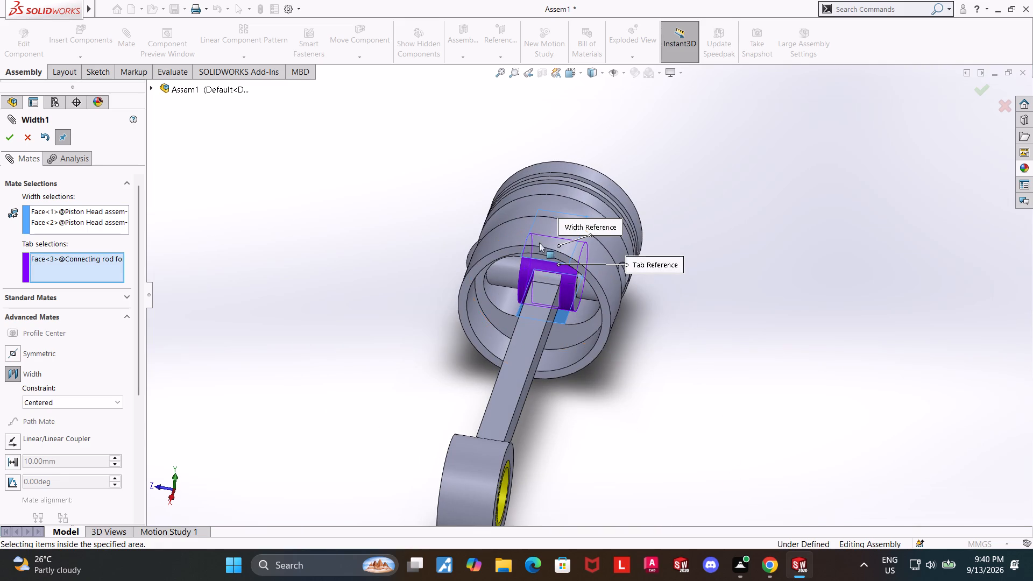
left_click_drag(535, 236, 543, 181)
left_click(367, 272)
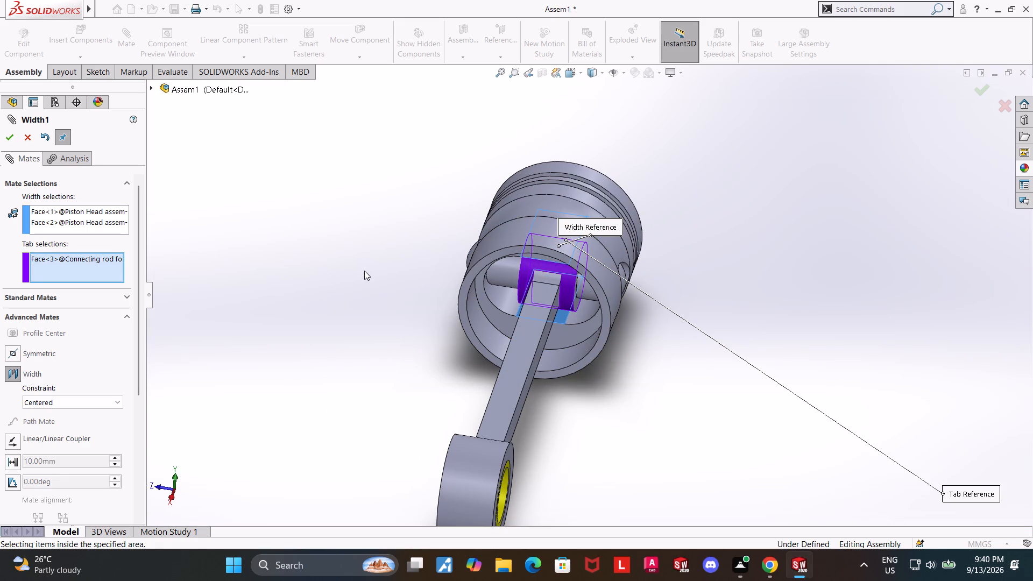
left_click(9, 137)
Swing the piston head back and forth about the rod's small end to check its motion and centering from several angles.
left_click_drag(532, 234, 537, 193)
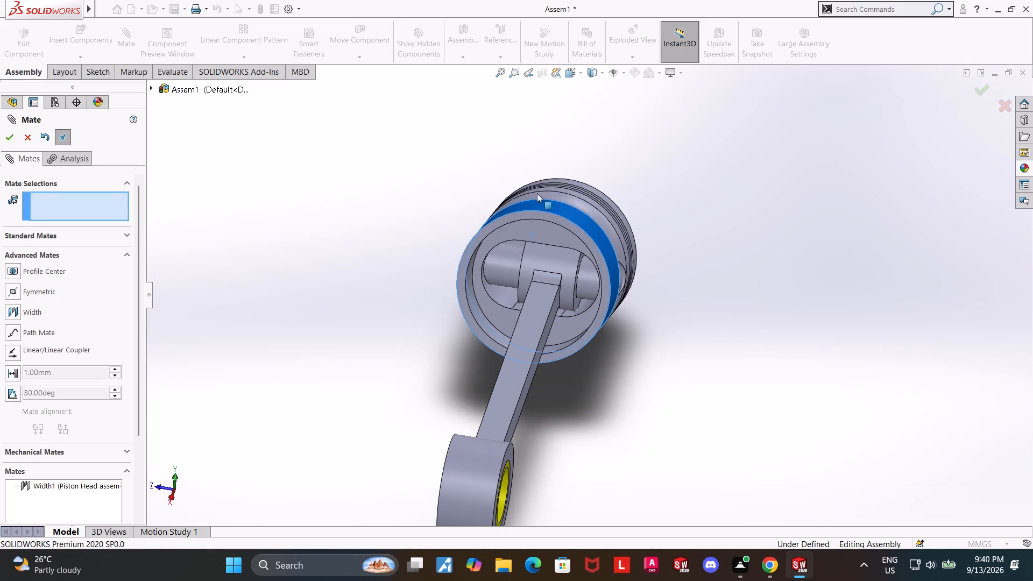
left_click_drag(537, 193, 527, 233)
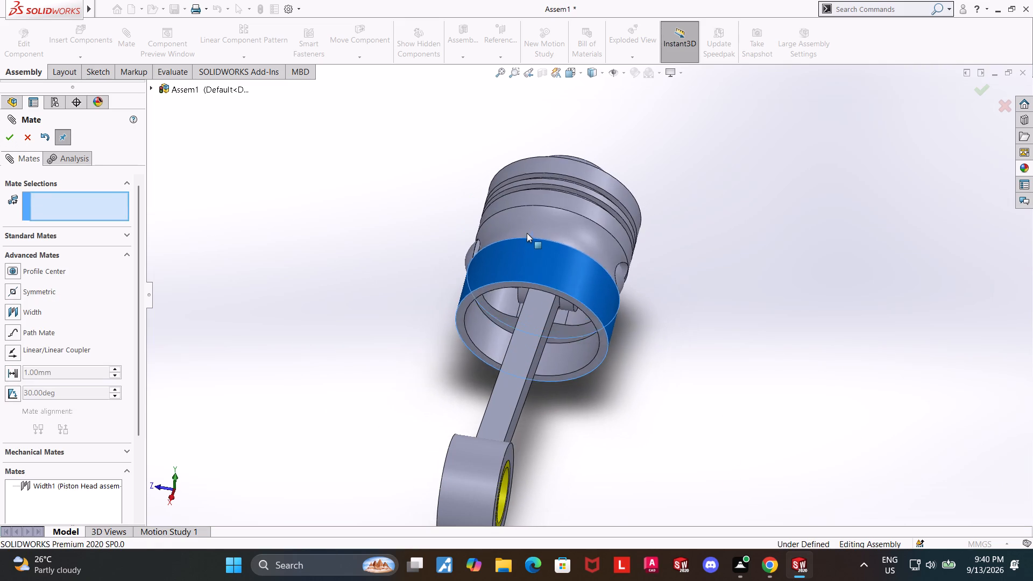
left_click_drag(527, 233, 527, 227)
middle_click_drag(745, 317, 751, 275)
scroll(662, 280, "down", 2)
middle_click_drag(574, 297, 578, 230)
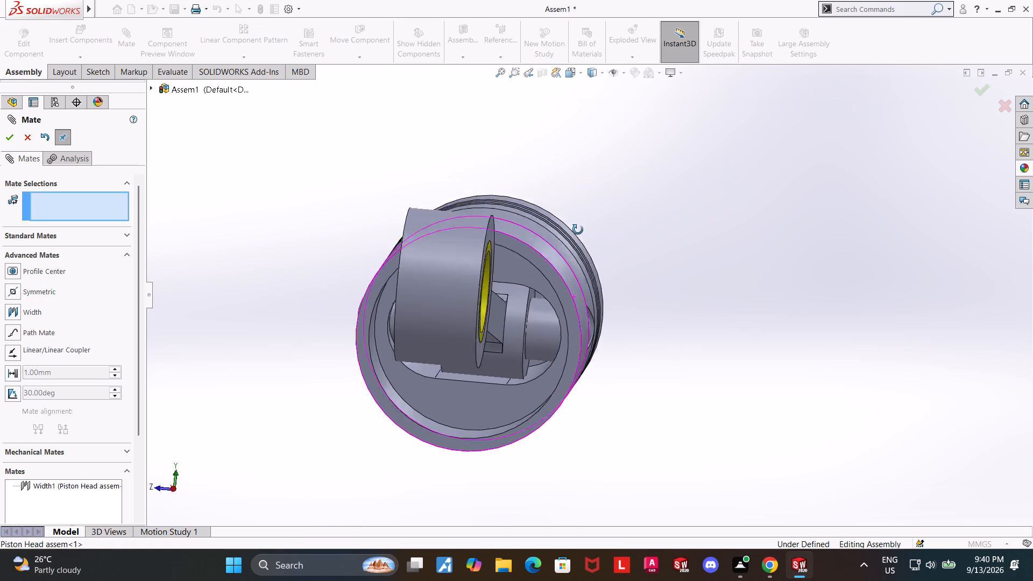
middle_click_drag(578, 230, 578, 228)
left_click_drag(521, 243, 520, 222)
middle_click_drag(694, 282, 690, 320)
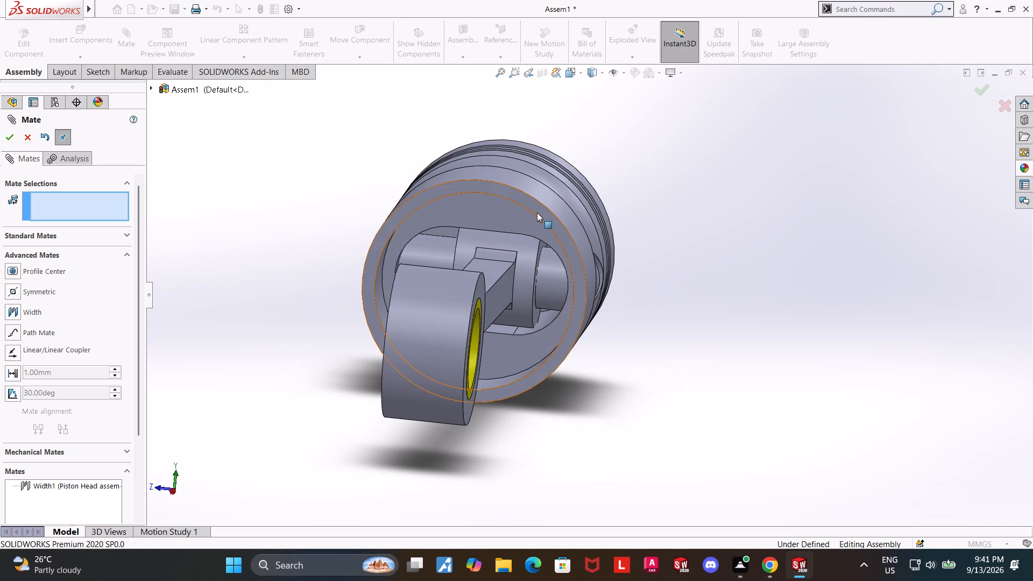
left_click_drag(537, 212, 562, 127)
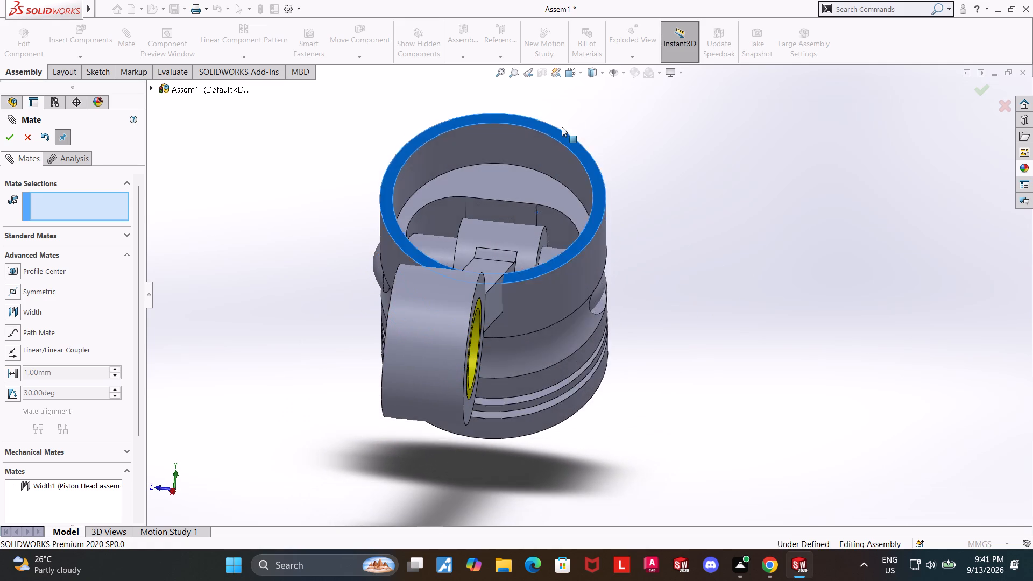
left_click_drag(562, 127, 547, 257)
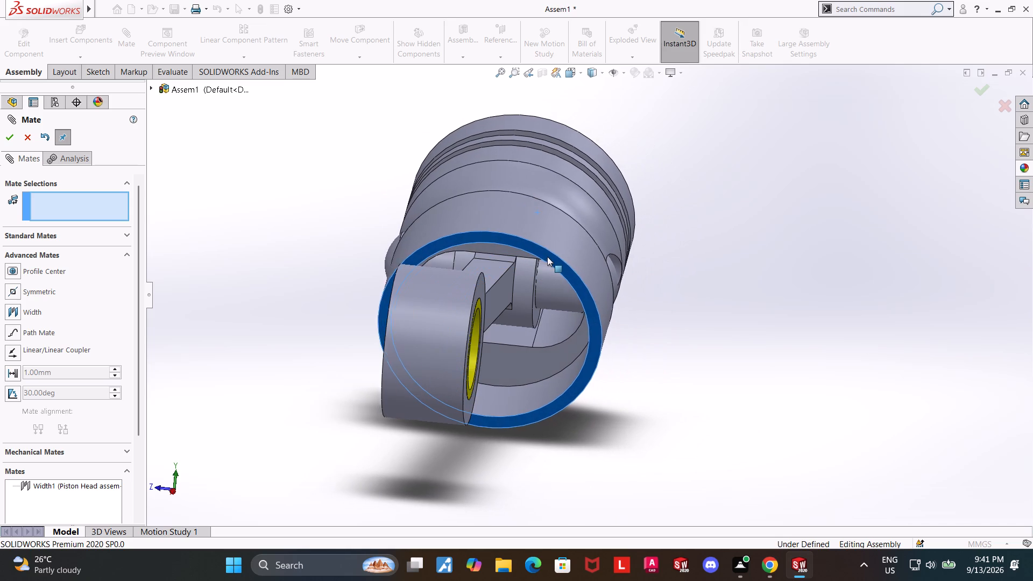
left_click_drag(547, 257, 556, 239)
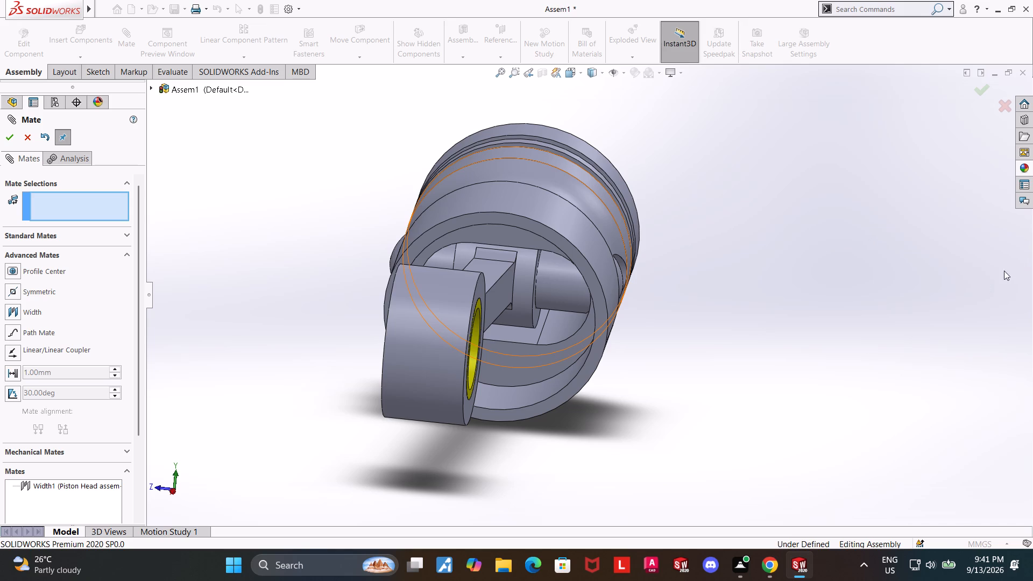
middle_click_drag(762, 247, 742, 320)
scroll(705, 270, "up", 2)
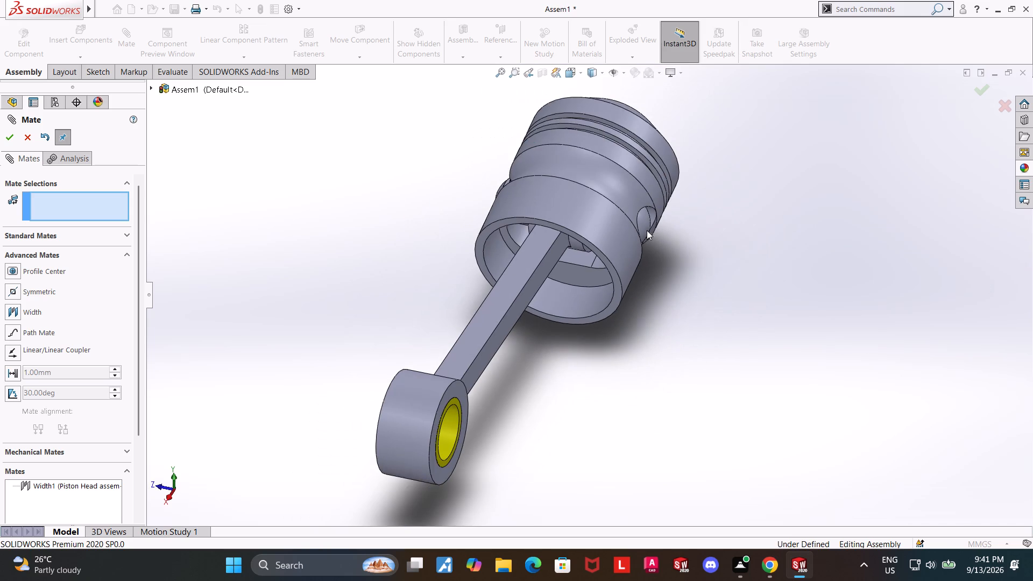
scroll(587, 141, "down", 2)
left_click_drag(624, 203, 615, 202)
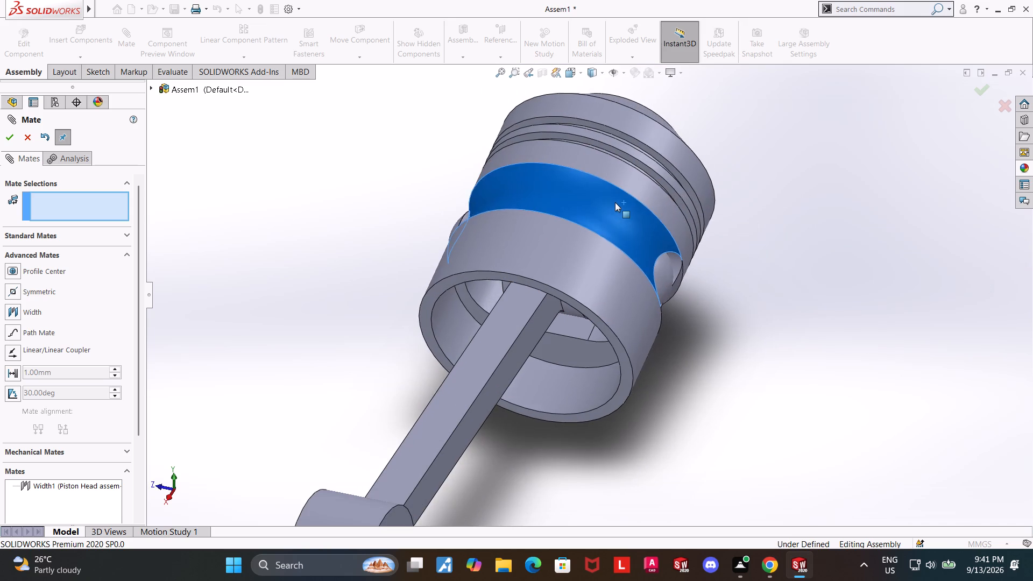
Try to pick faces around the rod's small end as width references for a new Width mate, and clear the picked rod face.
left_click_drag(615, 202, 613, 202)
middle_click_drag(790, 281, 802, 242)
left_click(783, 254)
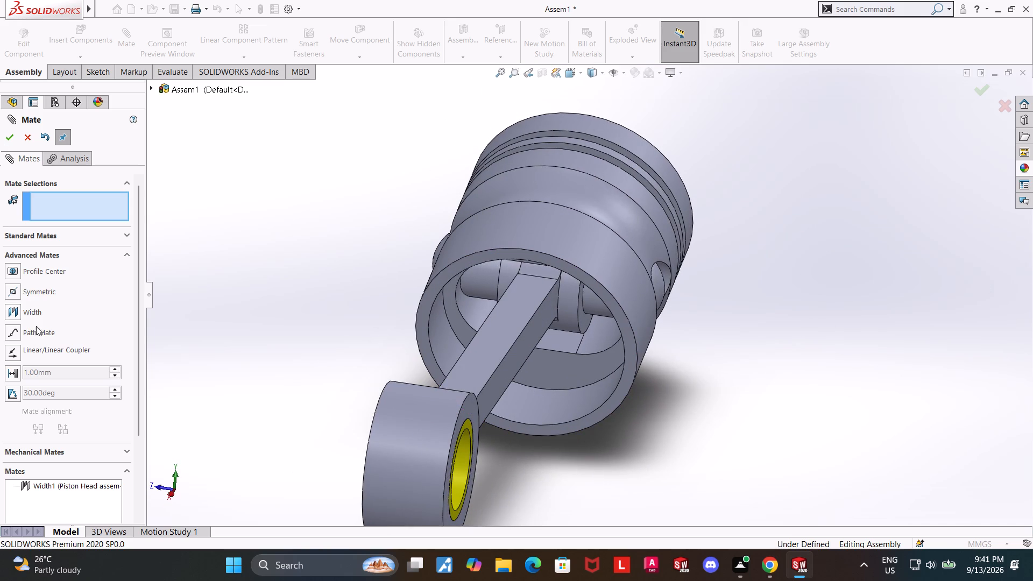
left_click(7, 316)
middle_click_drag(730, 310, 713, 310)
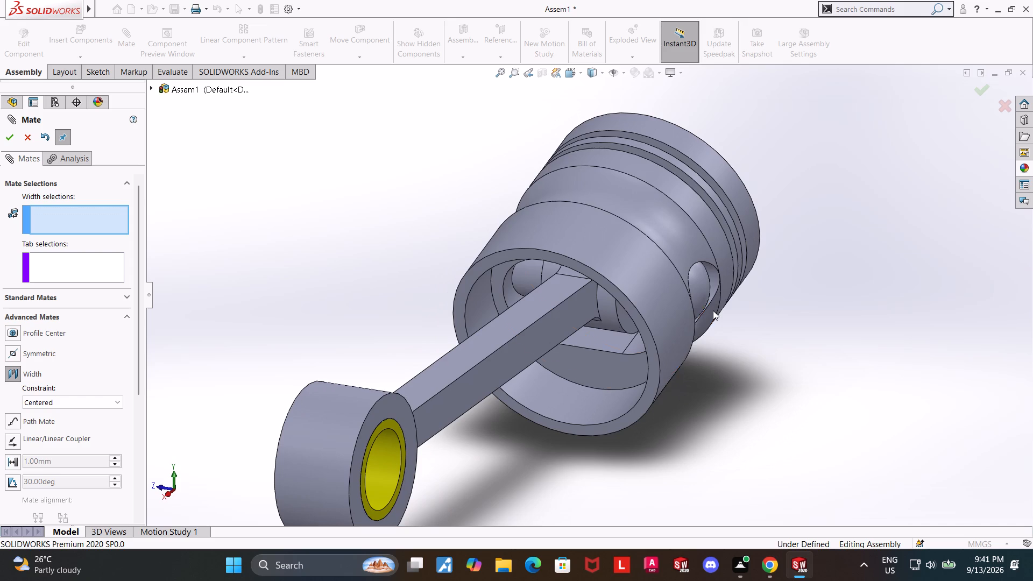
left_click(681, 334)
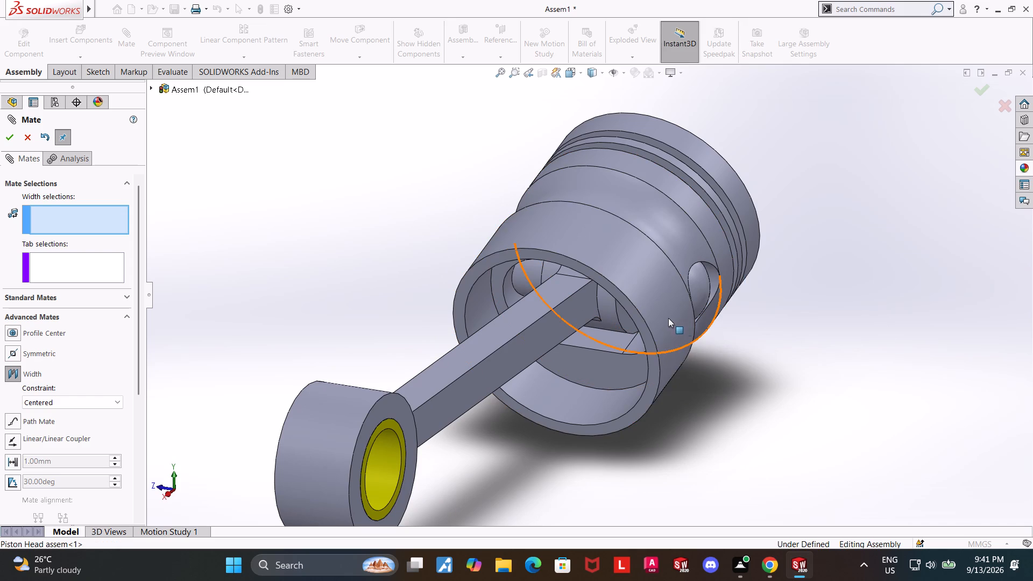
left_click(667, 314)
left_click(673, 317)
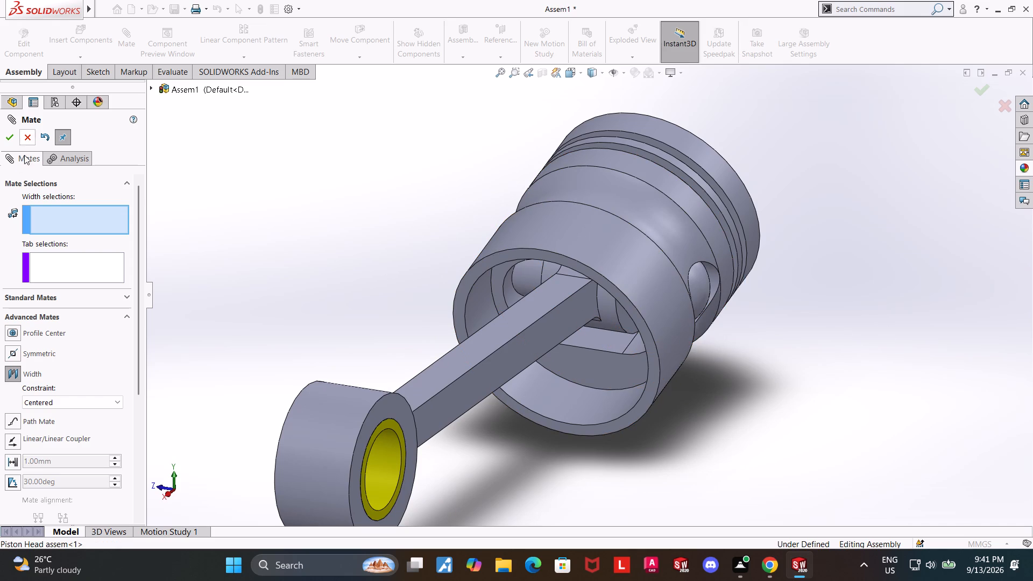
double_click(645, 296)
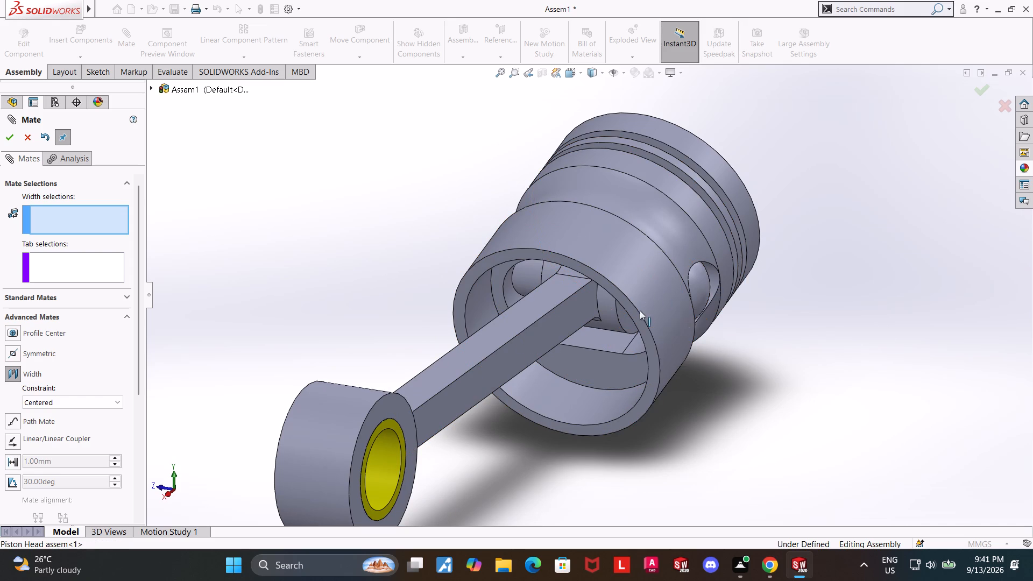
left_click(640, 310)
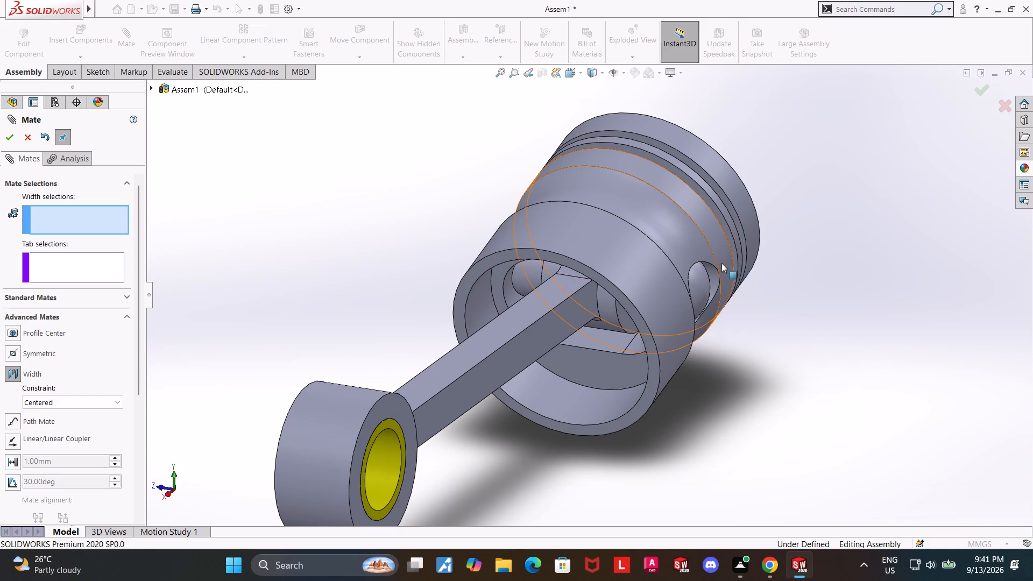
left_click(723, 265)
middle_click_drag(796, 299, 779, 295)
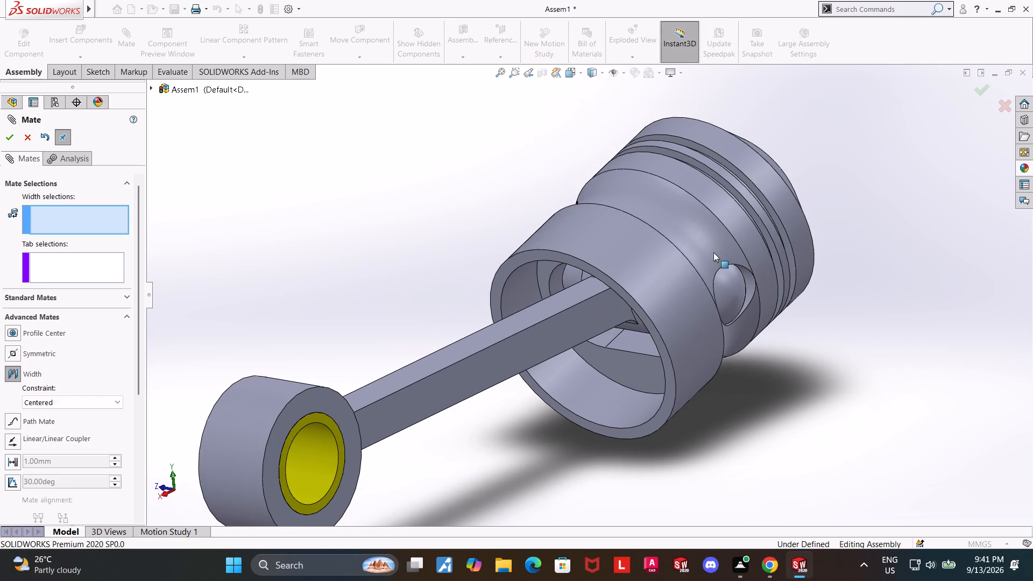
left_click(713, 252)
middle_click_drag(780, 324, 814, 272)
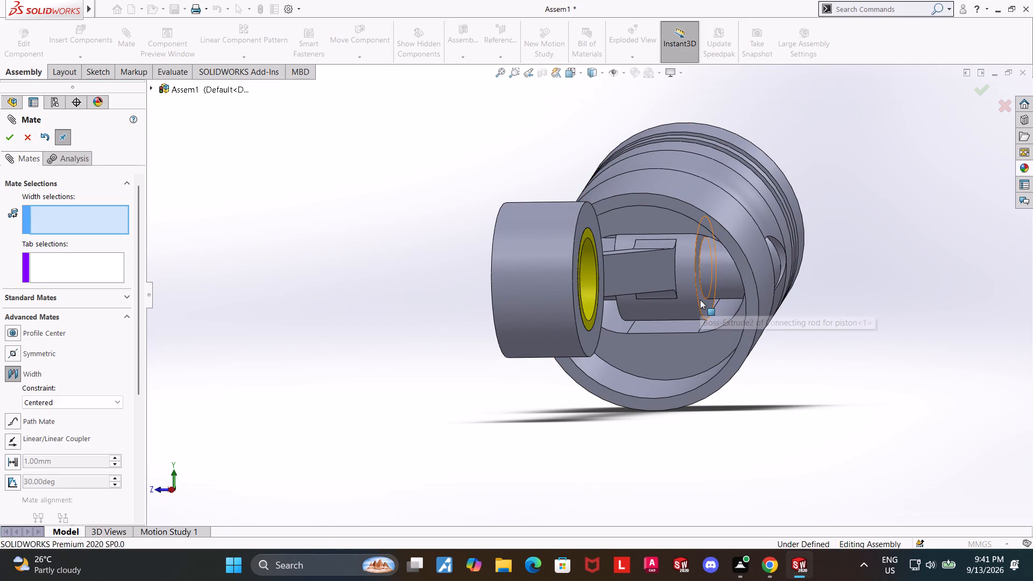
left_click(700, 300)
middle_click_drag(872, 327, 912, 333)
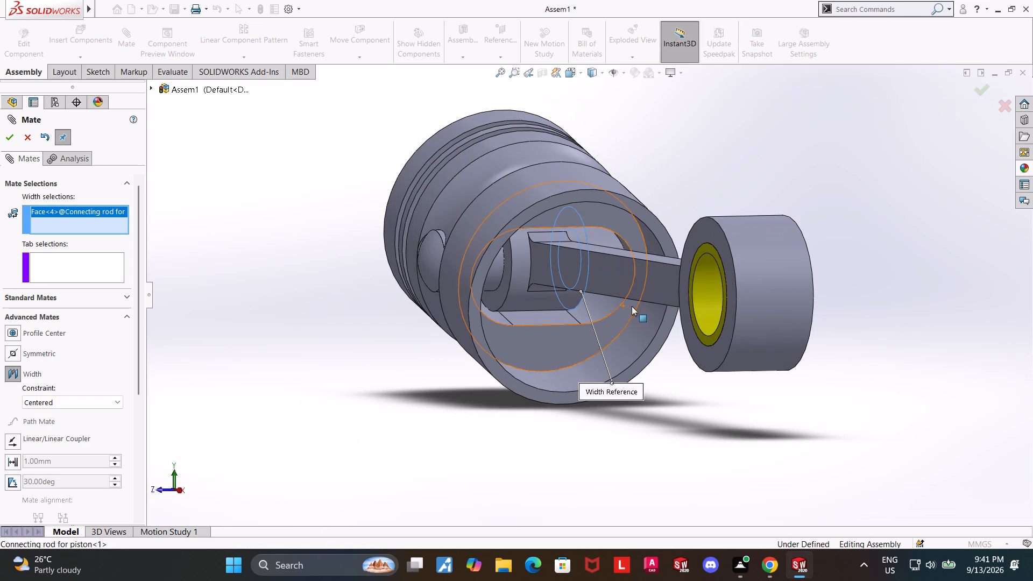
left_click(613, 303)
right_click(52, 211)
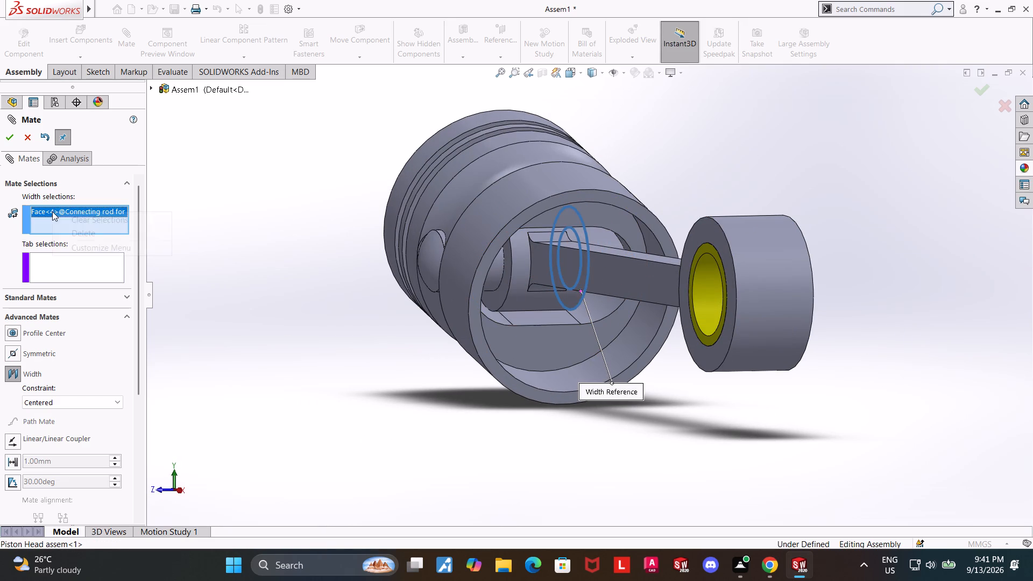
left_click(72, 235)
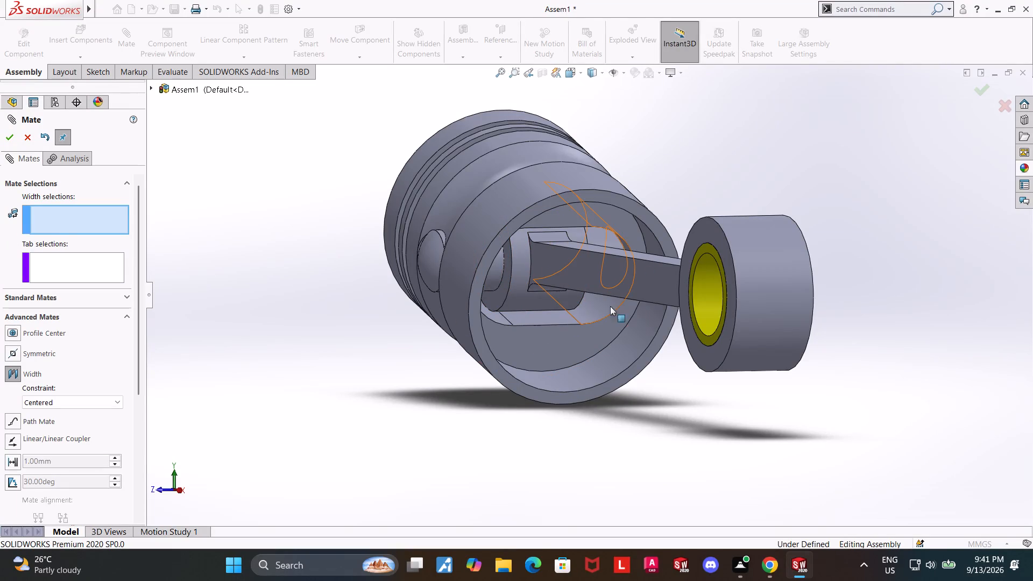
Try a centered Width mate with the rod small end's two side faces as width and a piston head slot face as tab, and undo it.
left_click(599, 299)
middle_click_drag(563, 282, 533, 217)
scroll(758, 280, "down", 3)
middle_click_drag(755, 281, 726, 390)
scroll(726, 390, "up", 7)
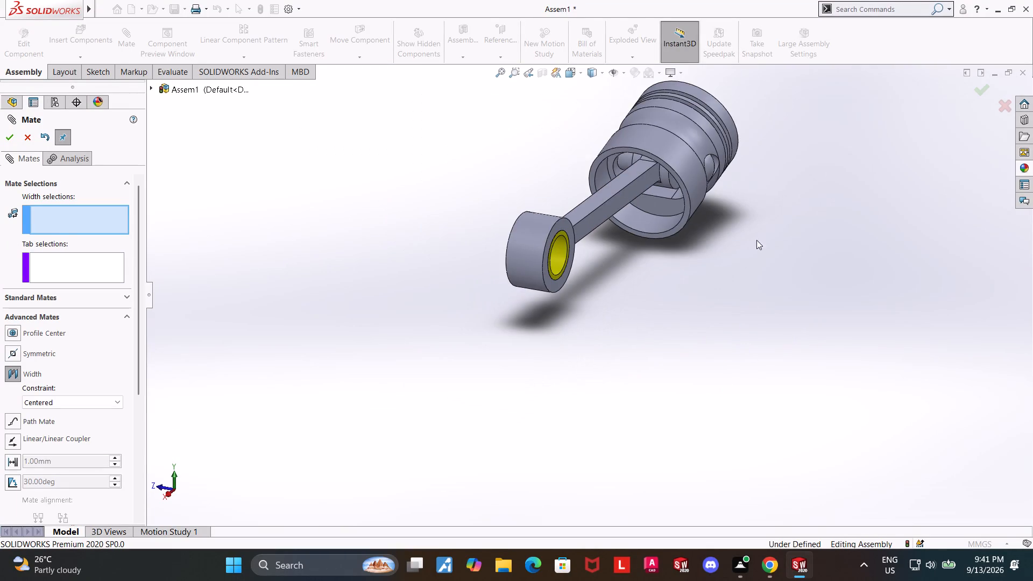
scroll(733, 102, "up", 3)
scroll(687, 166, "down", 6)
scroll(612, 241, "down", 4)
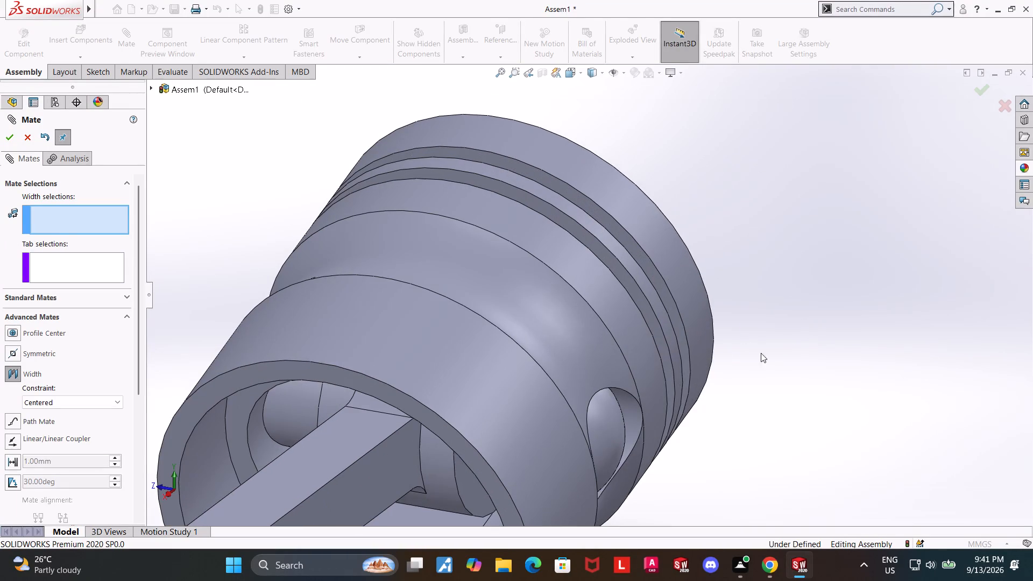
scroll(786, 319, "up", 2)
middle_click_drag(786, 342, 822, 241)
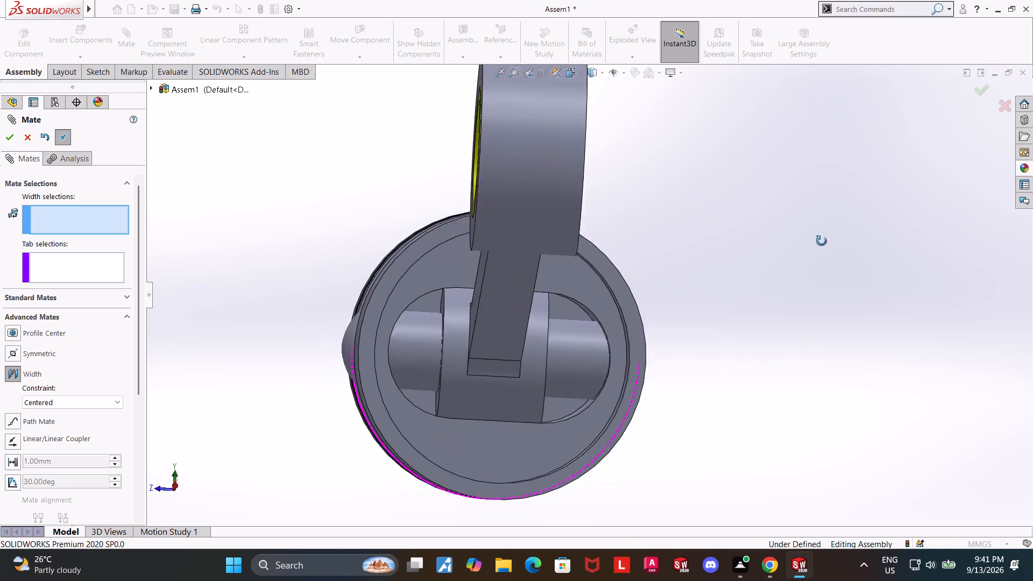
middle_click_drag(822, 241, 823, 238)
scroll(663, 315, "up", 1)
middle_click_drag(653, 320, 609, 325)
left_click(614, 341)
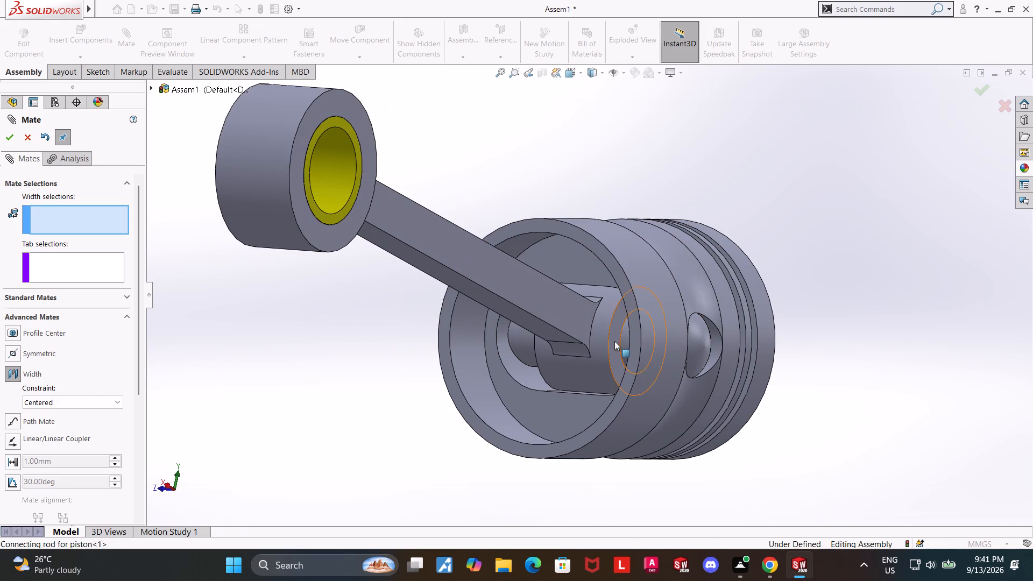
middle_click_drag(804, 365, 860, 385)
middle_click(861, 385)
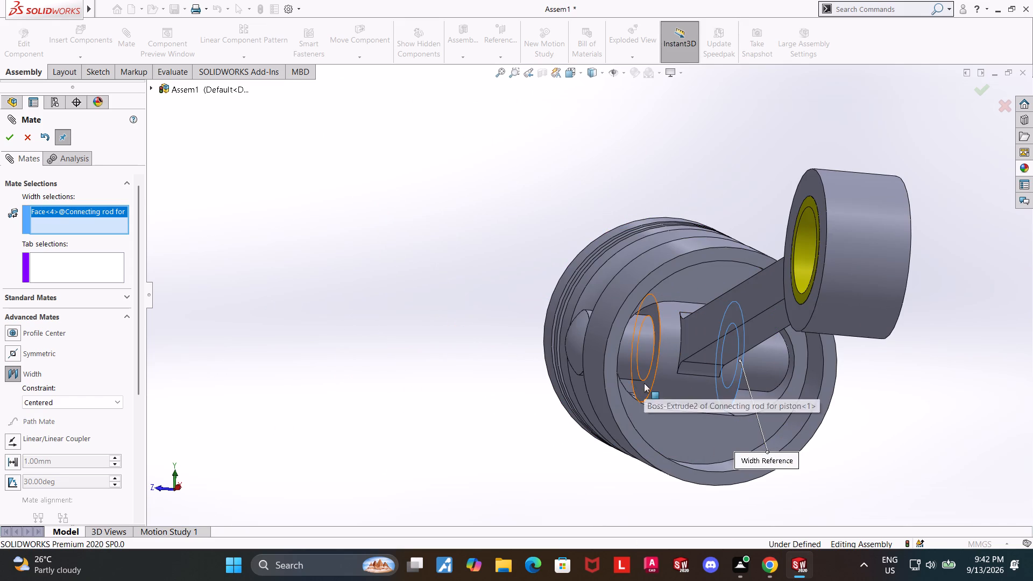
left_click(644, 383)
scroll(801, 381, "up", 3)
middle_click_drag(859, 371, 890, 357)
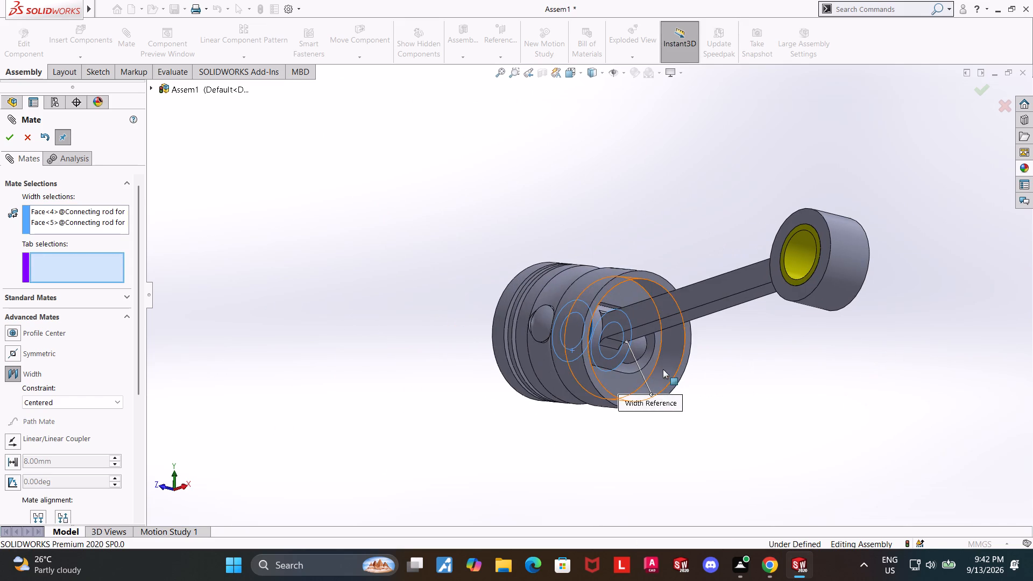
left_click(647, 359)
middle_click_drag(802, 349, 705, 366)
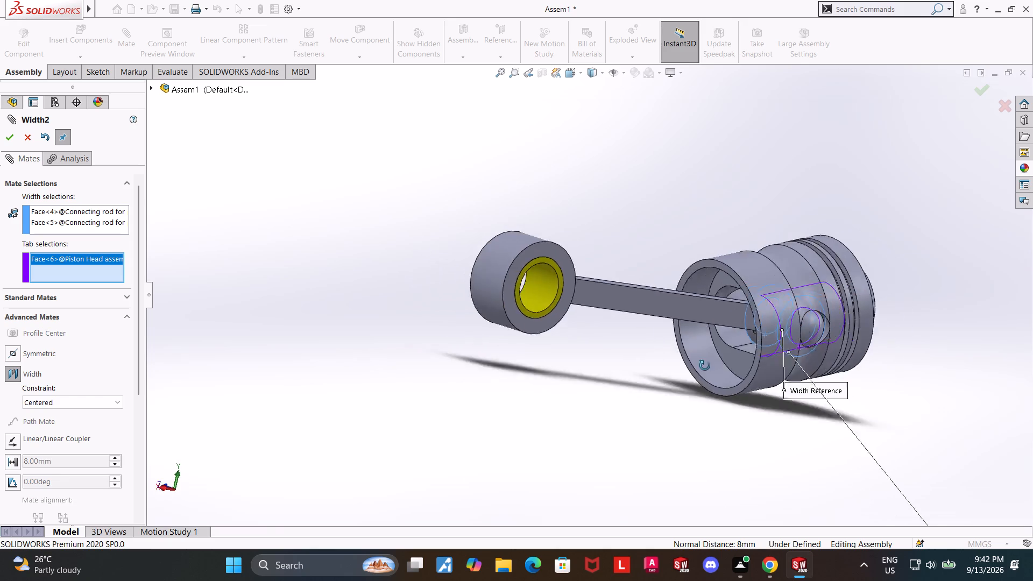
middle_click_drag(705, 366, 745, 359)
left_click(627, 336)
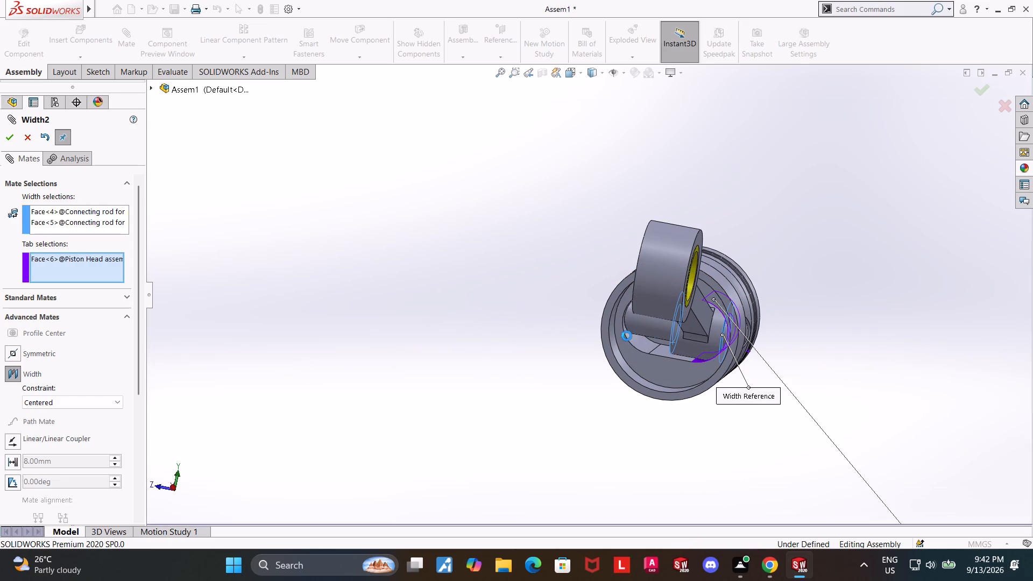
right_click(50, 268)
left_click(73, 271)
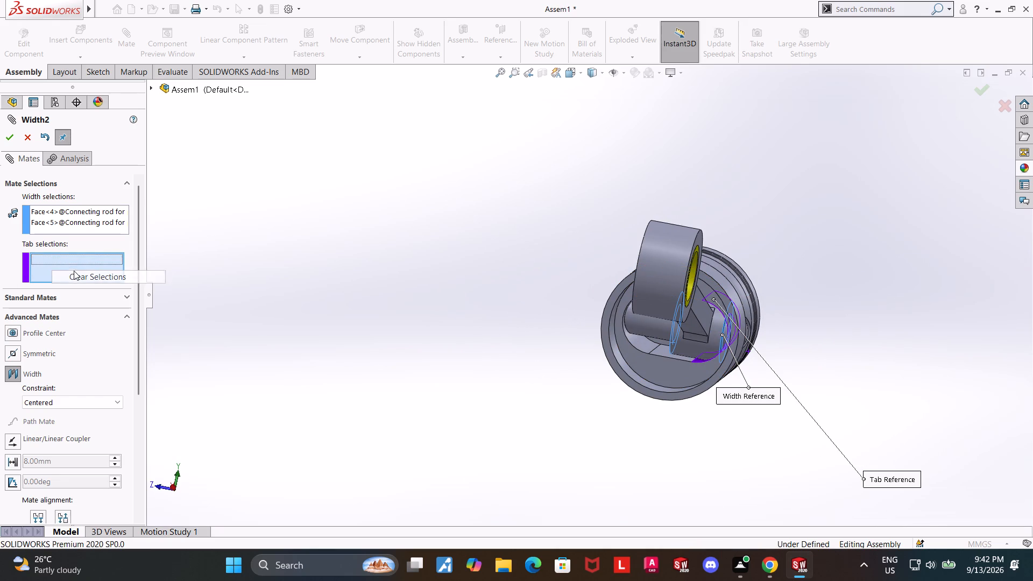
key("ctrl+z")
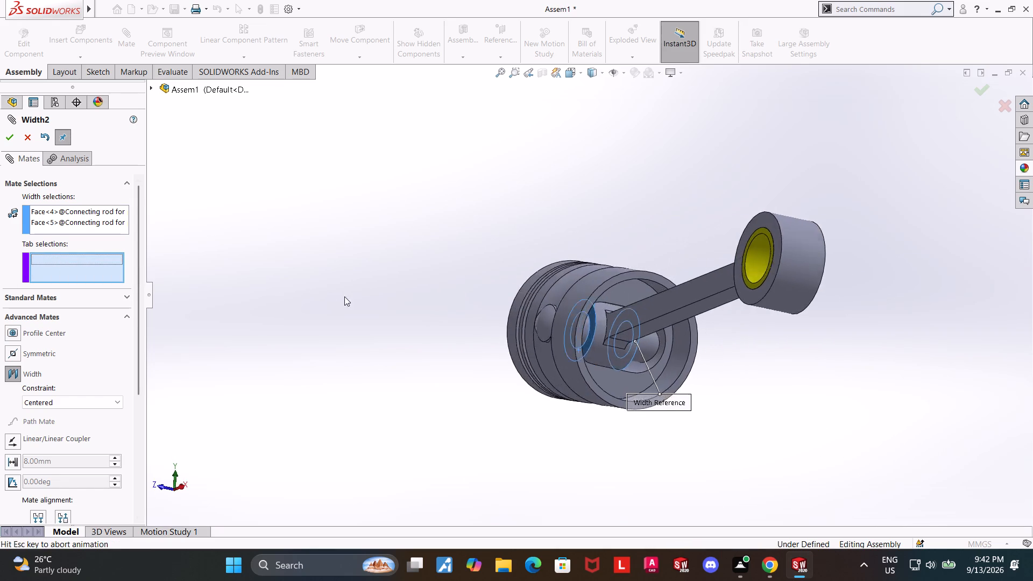
Set up a centered Width mate with the rod small end's two side faces as width and the piston head slot's rounded end face as tab.
middle_click_drag(438, 311, 399, 286)
scroll(660, 366, "down", 3)
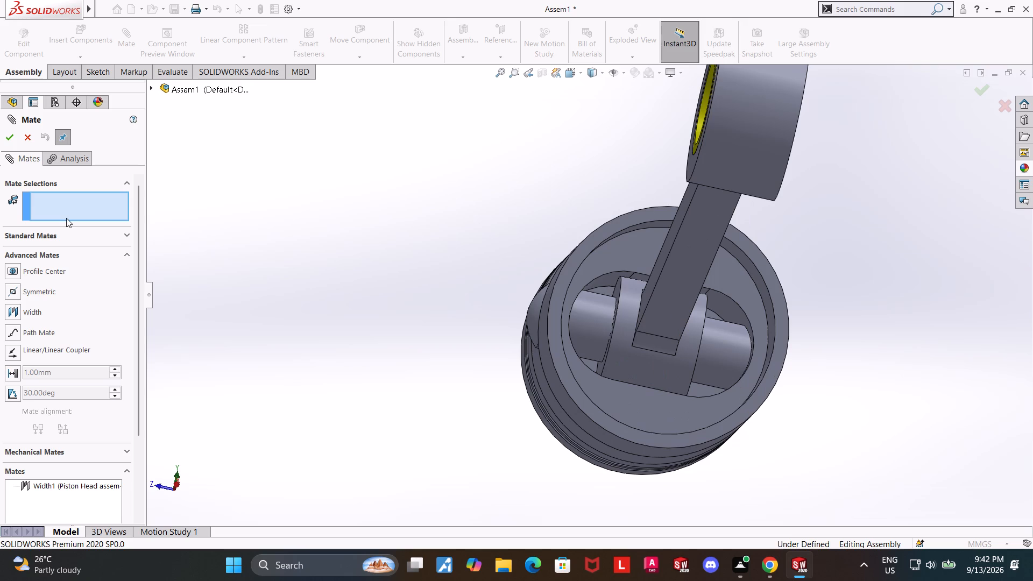
middle_click_drag(791, 359, 769, 360)
middle_click(769, 360)
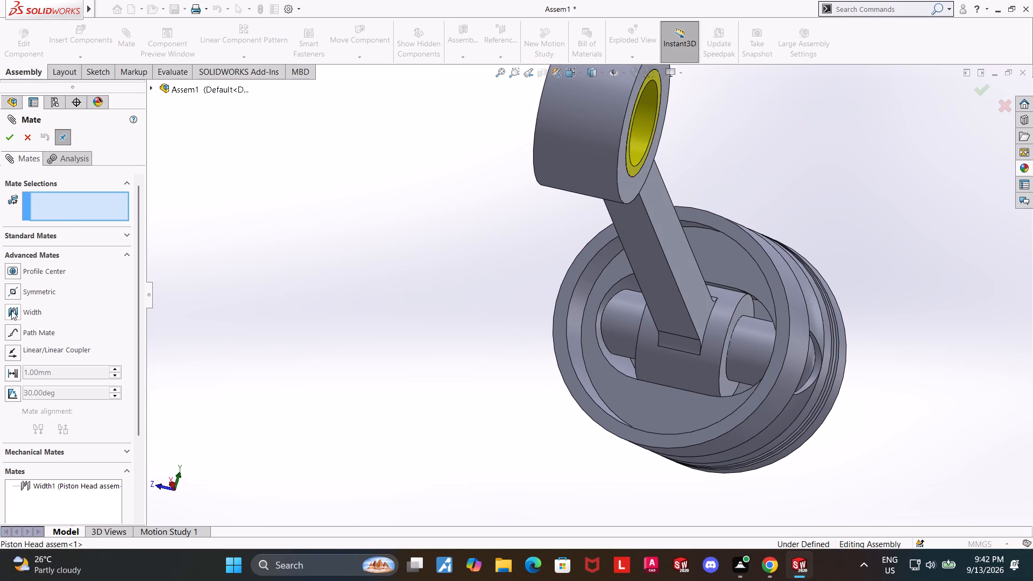
left_click(12, 310)
left_click(721, 362)
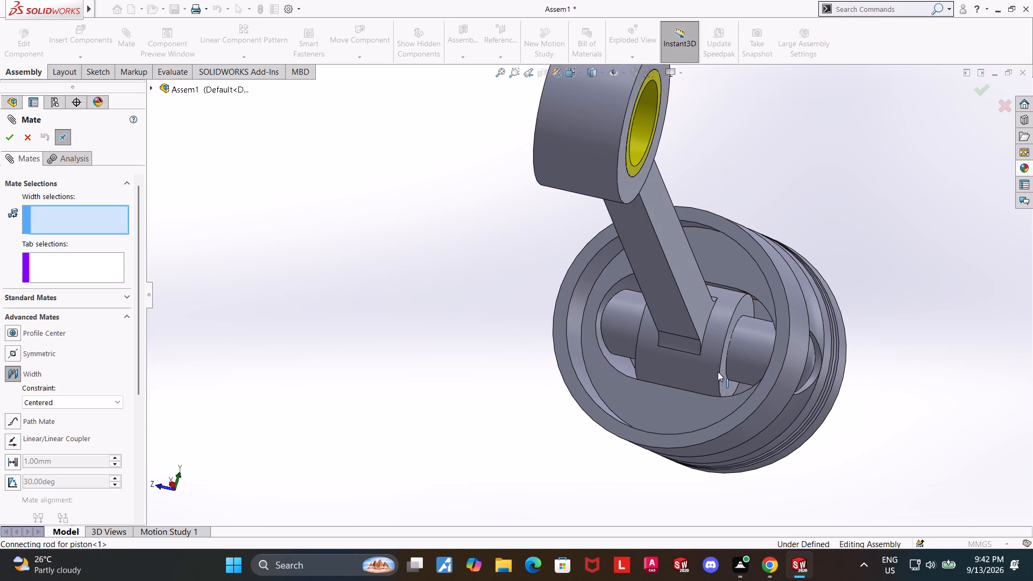
left_click(723, 378)
middle_click_drag(440, 333, 468, 349)
left_click(401, 307)
middle_click_drag(715, 225, 709, 274)
scroll(709, 274, "up", 5)
middle_click_drag(607, 130, 602, 197)
scroll(596, 187, "up", 4)
scroll(608, 173, "down", 4)
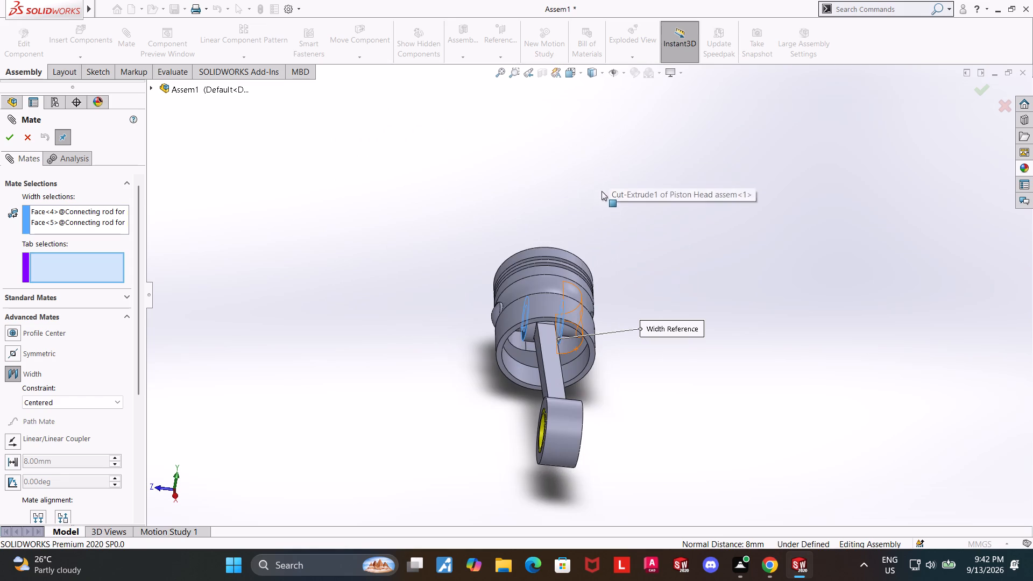
middle_click_drag(745, 279, 727, 277)
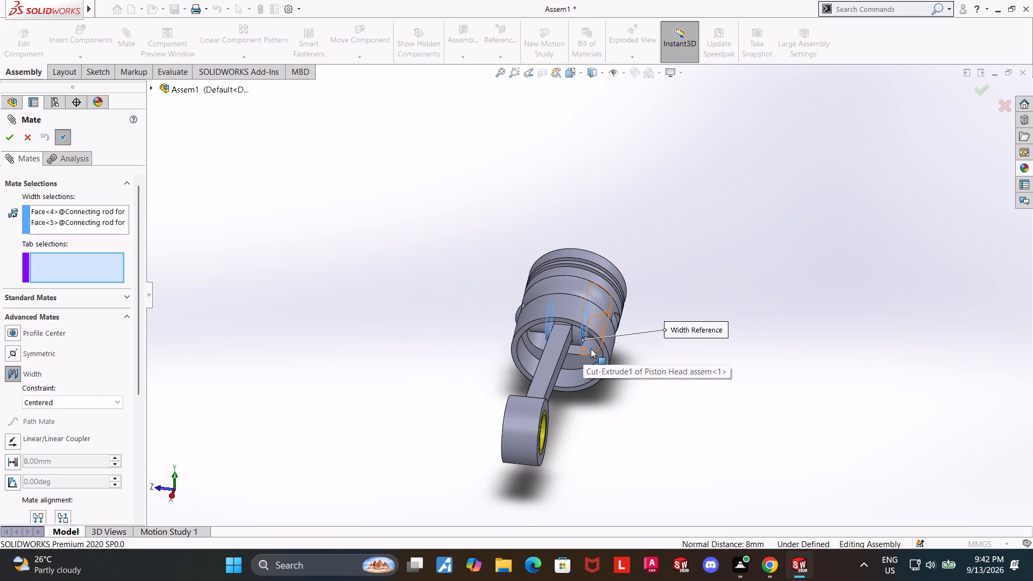
left_click(591, 349)
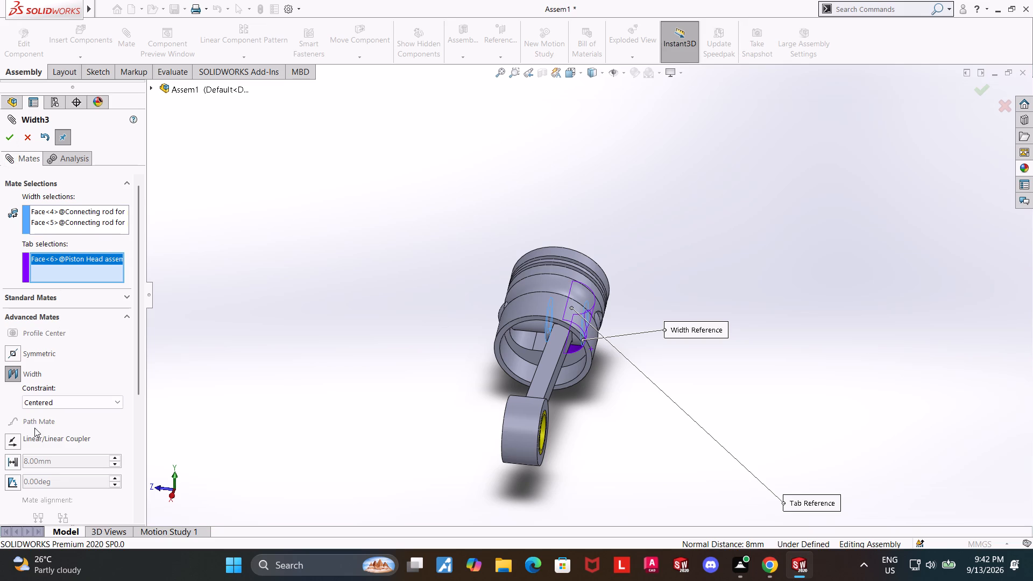
Change the mate to a 4 mm Distance mate between the rod small end's side face and the piston head slot face, and accept it.
double_click(13, 458)
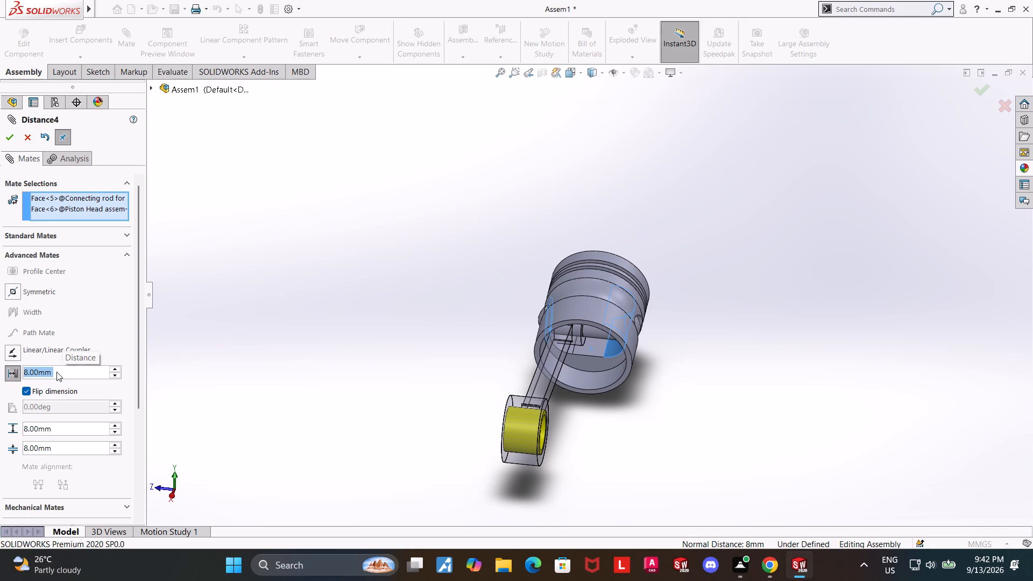
key("4")
key("Return")
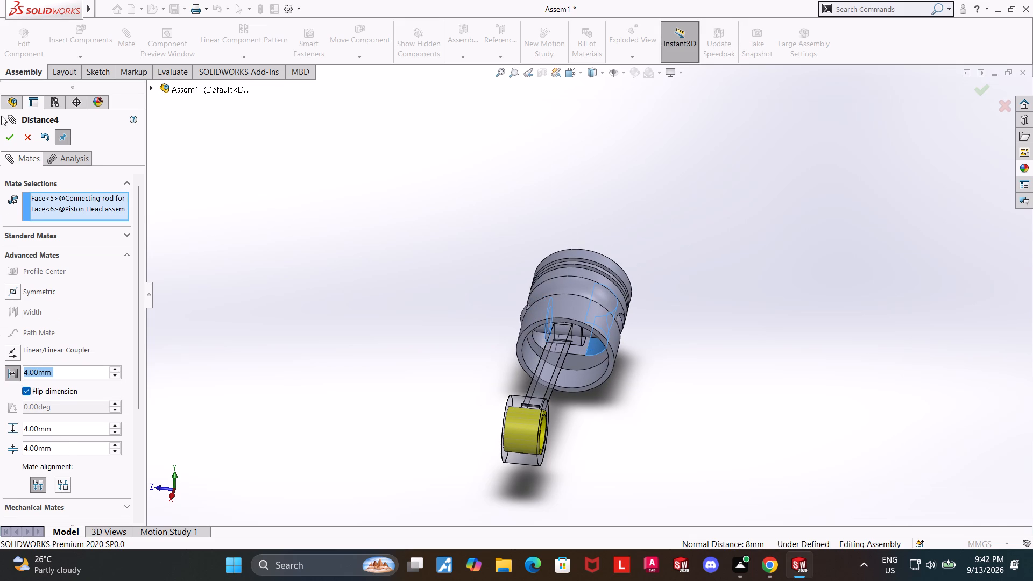
left_click(11, 133)
Swing the piston head about the rod's small end and examine its motion and centering in the slot from several angles.
left_click(387, 357)
middle_click_drag(536, 402, 553, 367)
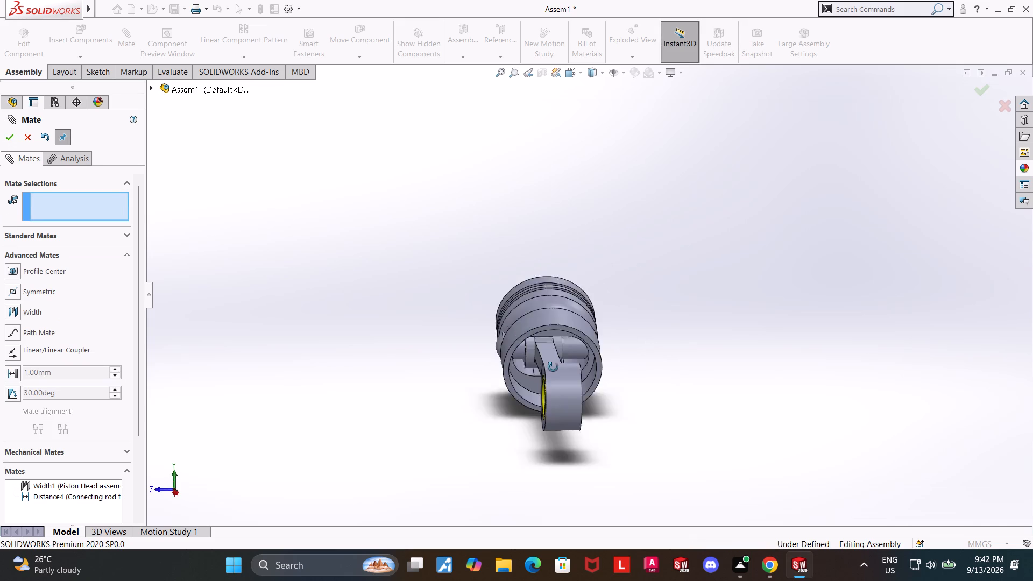
middle_click_drag(553, 367, 552, 499)
scroll(577, 255, "down", 3)
middle_click_drag(641, 288, 639, 329)
left_click_drag(600, 343, 598, 340)
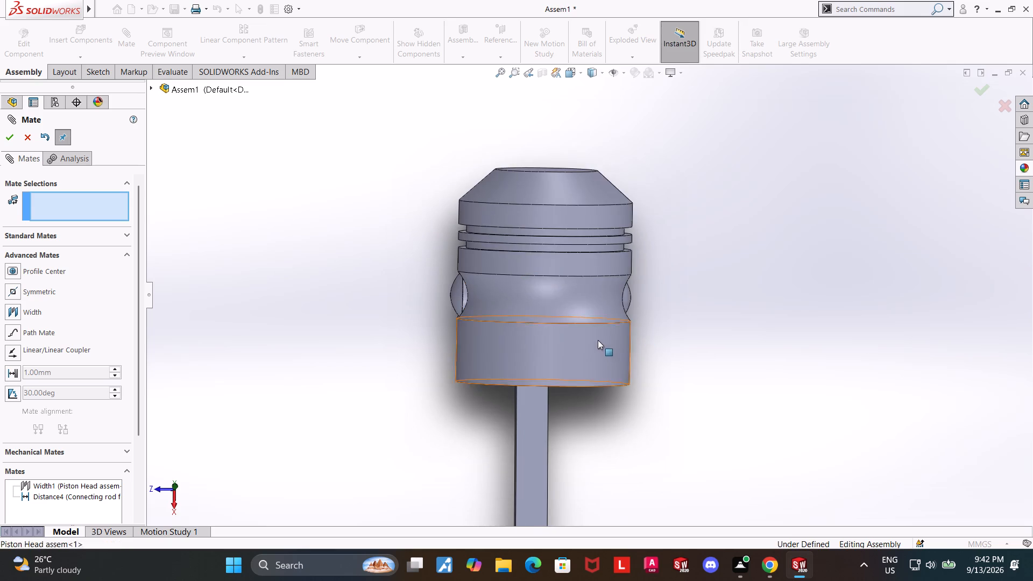
left_click_drag(598, 340, 526, 251)
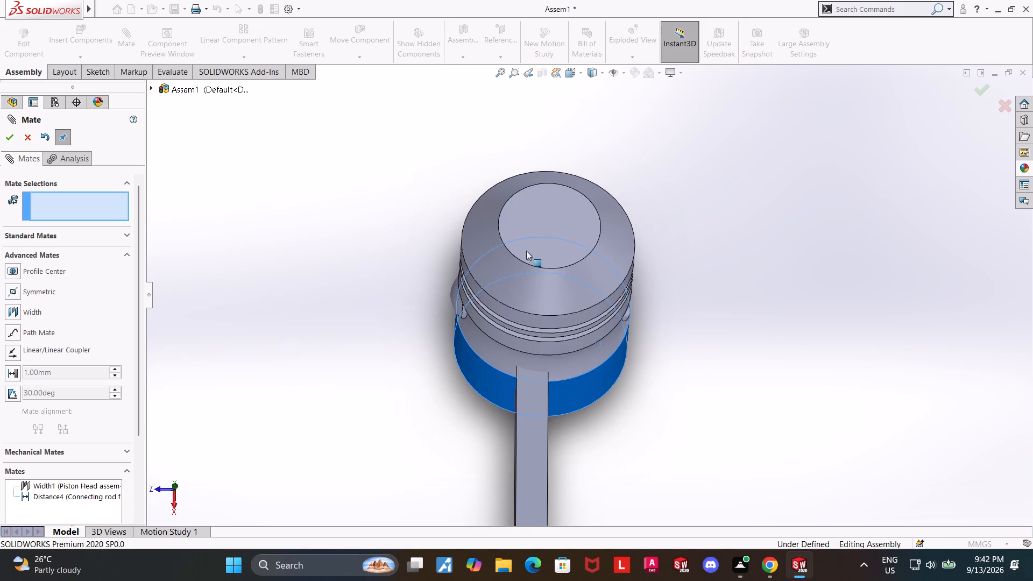
left_click_drag(526, 251, 549, 152)
left_click_drag(552, 279, 570, 133)
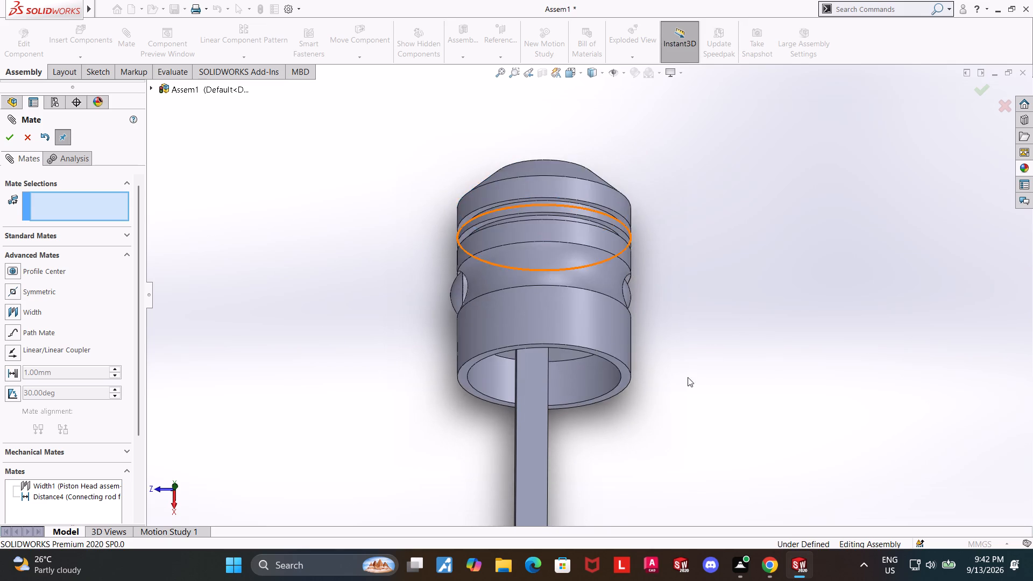
middle_click_drag(687, 379, 674, 290)
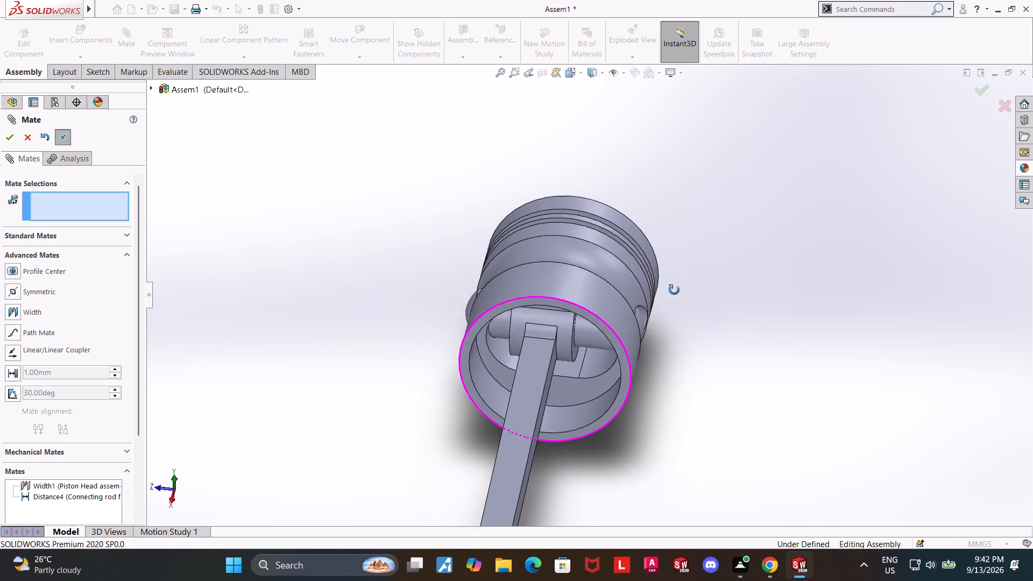
middle_click_drag(674, 290, 685, 189)
scroll(628, 296, "down", 2)
scroll(490, 383, "up", 1)
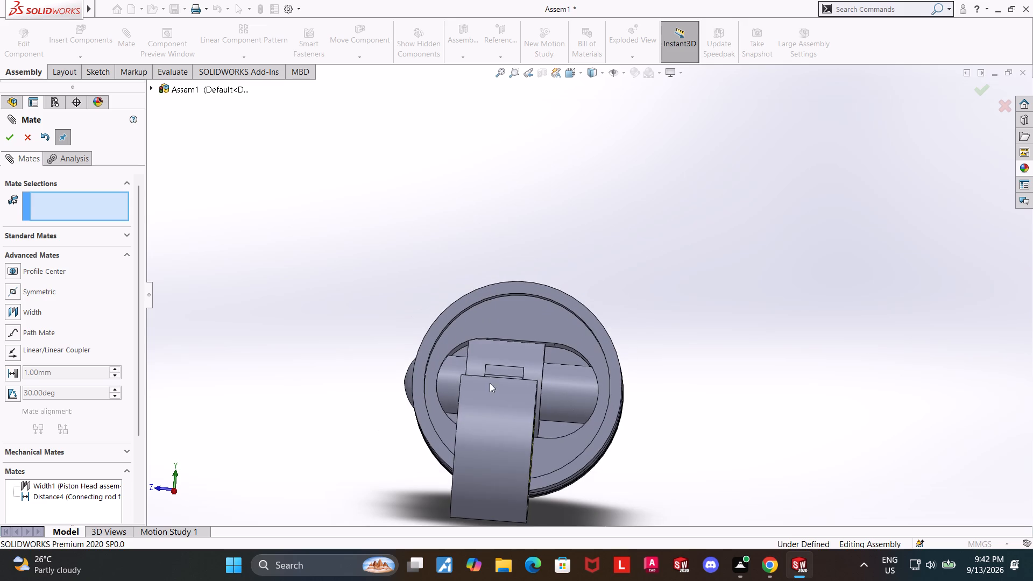
Edit the distance mate between the connecting rod's small end and the piston head slot face, setting it to 2.5 mm.
left_click(29, 137)
scroll(61, 467, "down", 5)
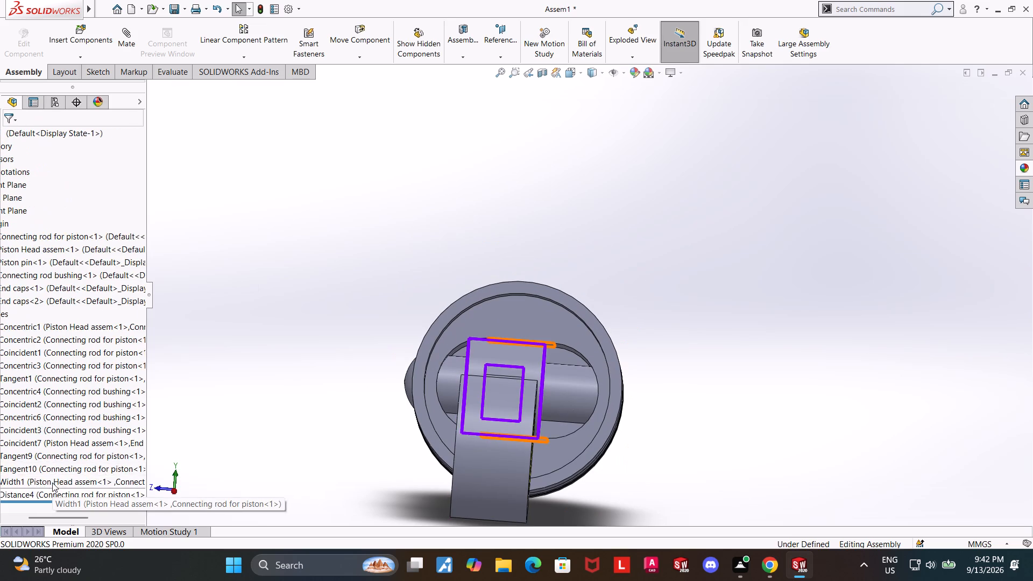
scroll(54, 482, "up", 5)
right_click(44, 497)
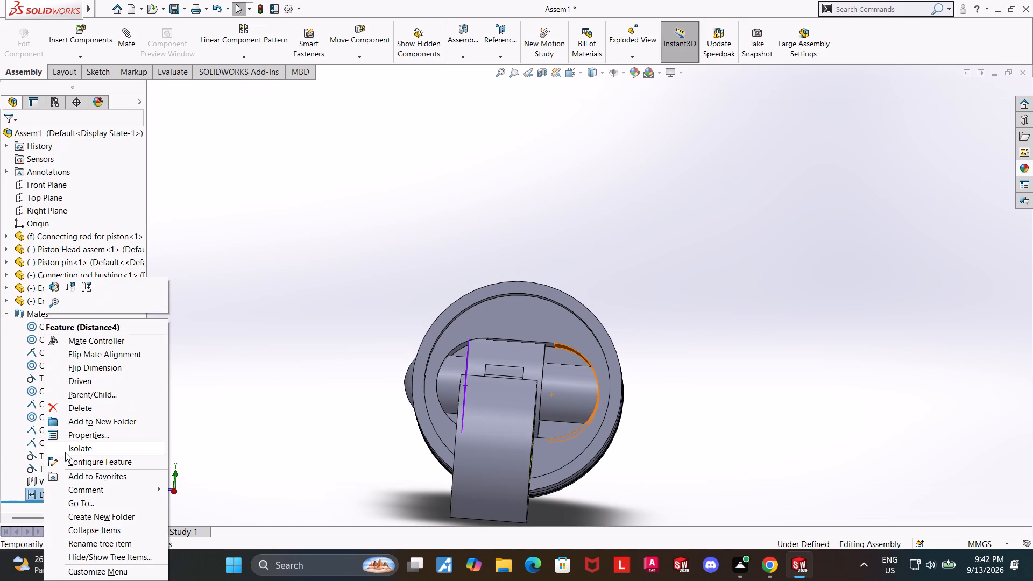
left_click(58, 289)
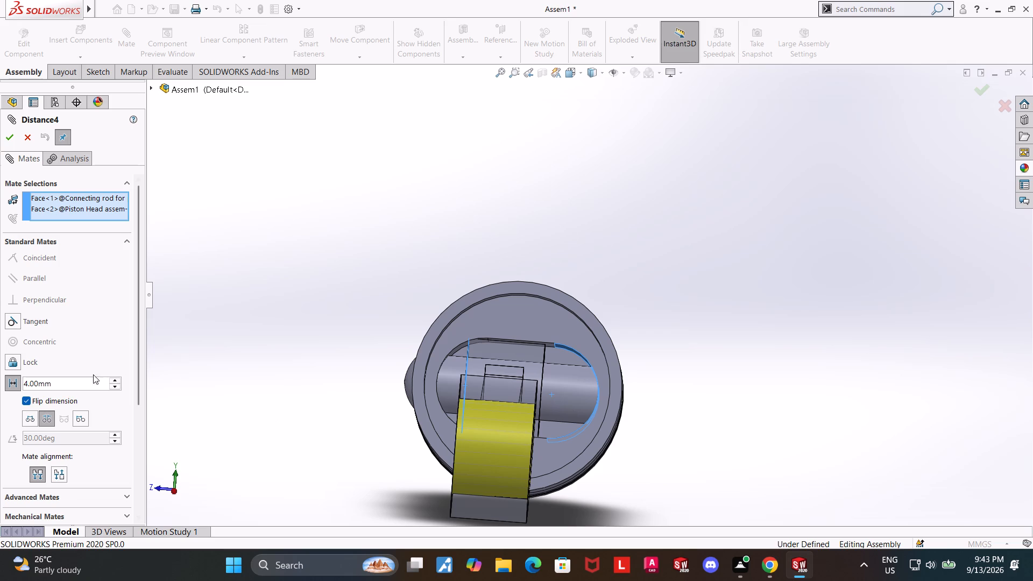
left_click(82, 380)
left_click_drag(80, 381, 29, 380)
left_click_drag(29, 380, 21, 382)
key("3")
key("Return")
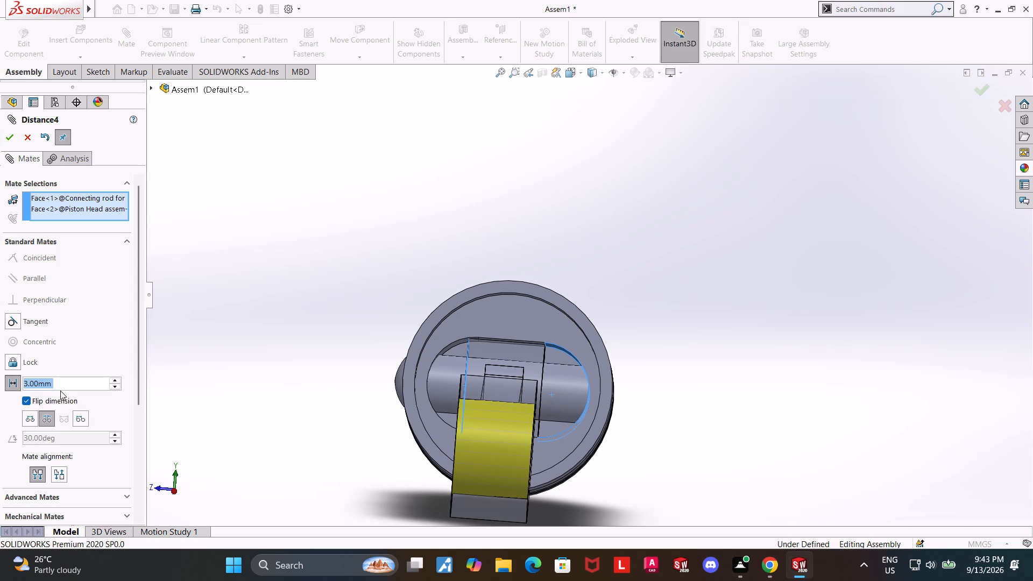
type("2.5")
key("Return")
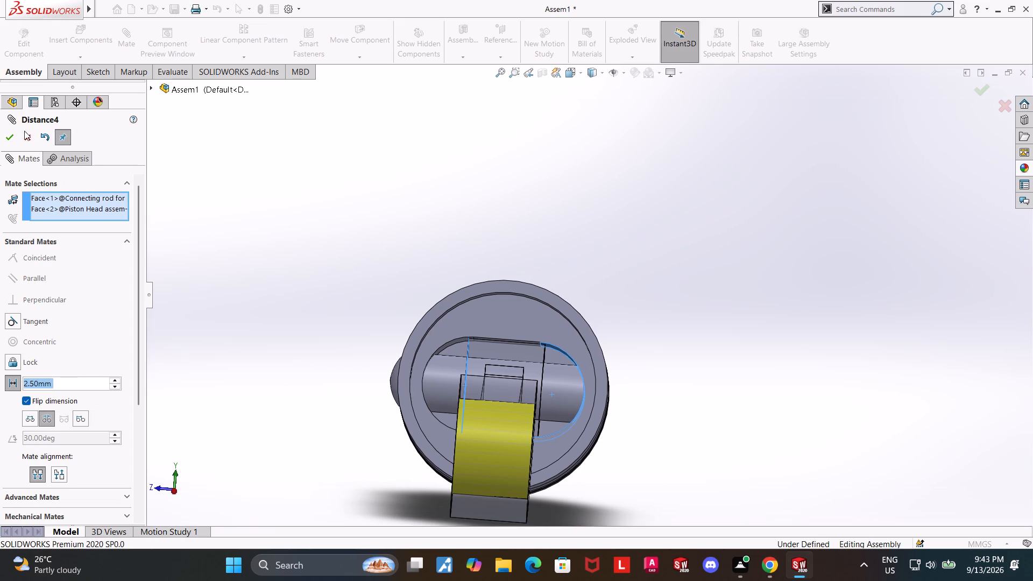
left_click(12, 139)
Swing the piston head about the rod's small end to check its motion and centering, and leave the Mate command.
left_click(392, 247)
middle_click_drag(358, 237, 349, 326)
scroll(349, 326, "up", 3)
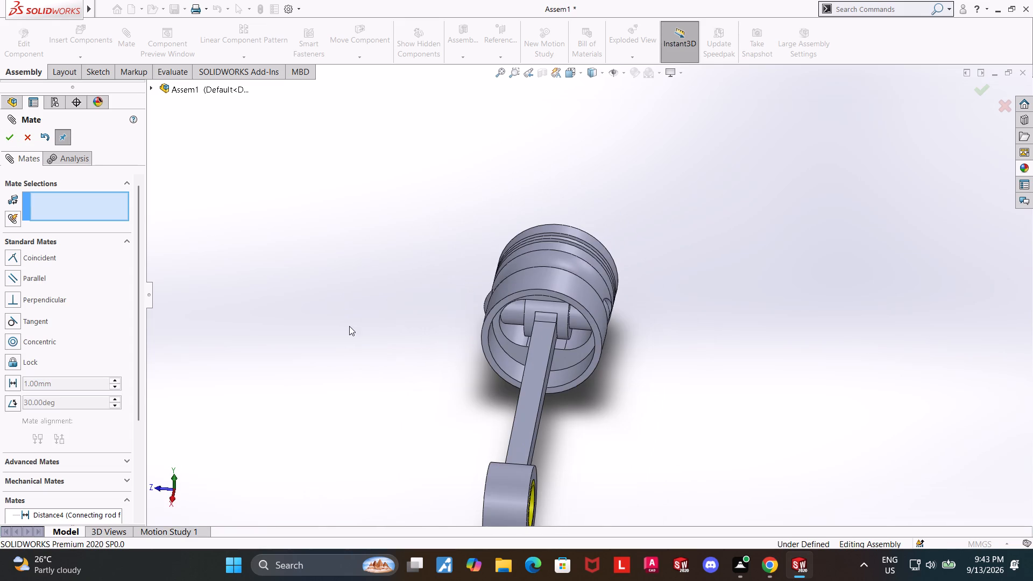
left_click_drag(578, 300, 566, 302)
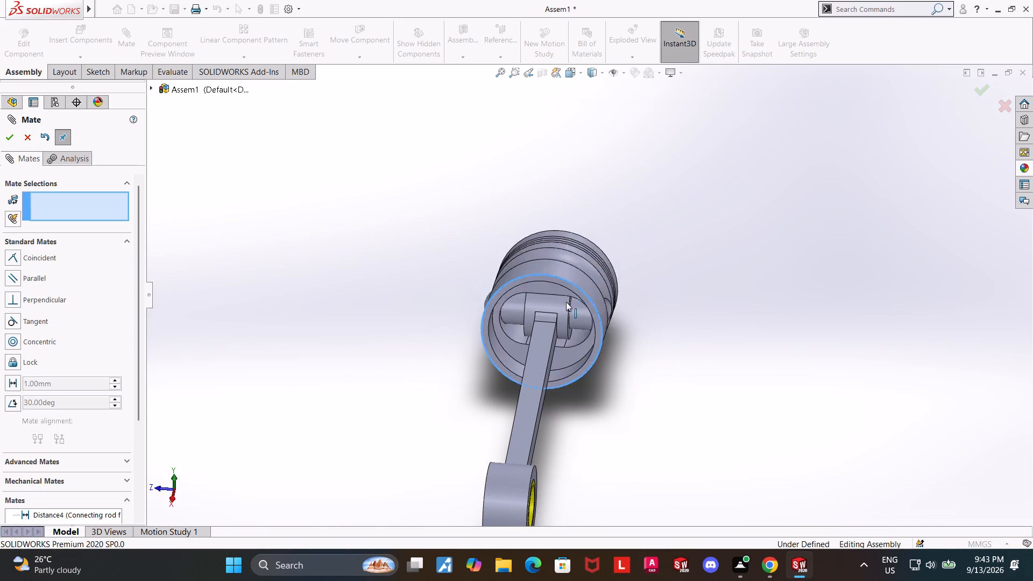
left_click_drag(566, 302, 536, 265)
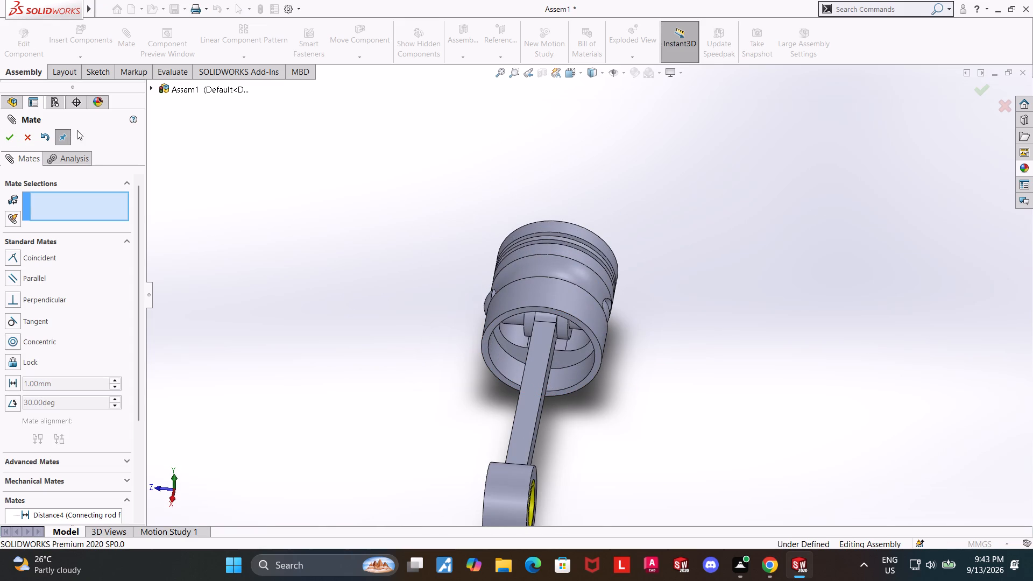
left_click(7, 145)
left_click(8, 144)
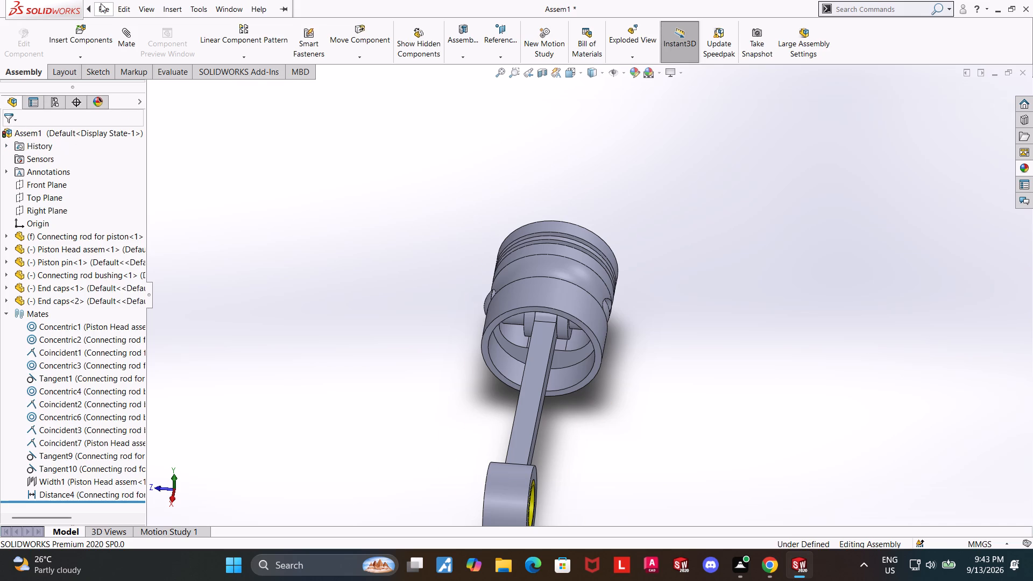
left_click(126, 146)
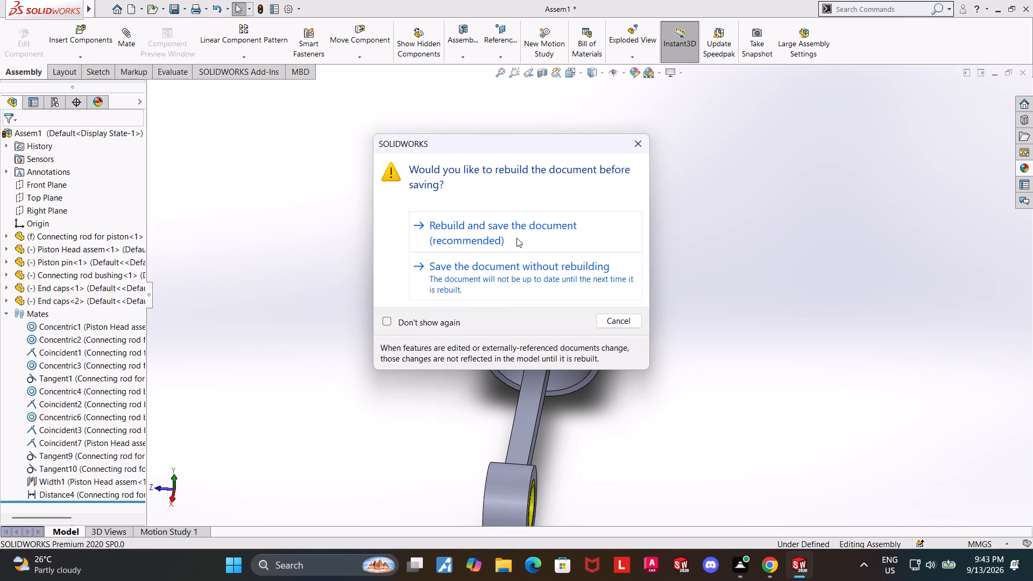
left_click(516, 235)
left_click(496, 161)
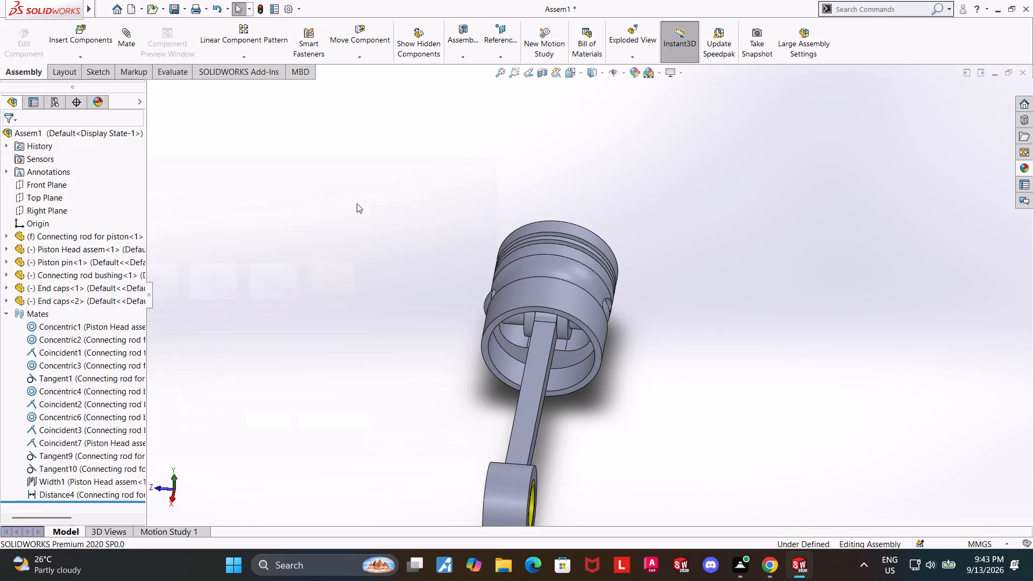
Swing the piston head back and forth and examine how its skirt and slot move relative to the connecting rod.
scroll(73, 383, "down", 4)
scroll(68, 345, "up", 5)
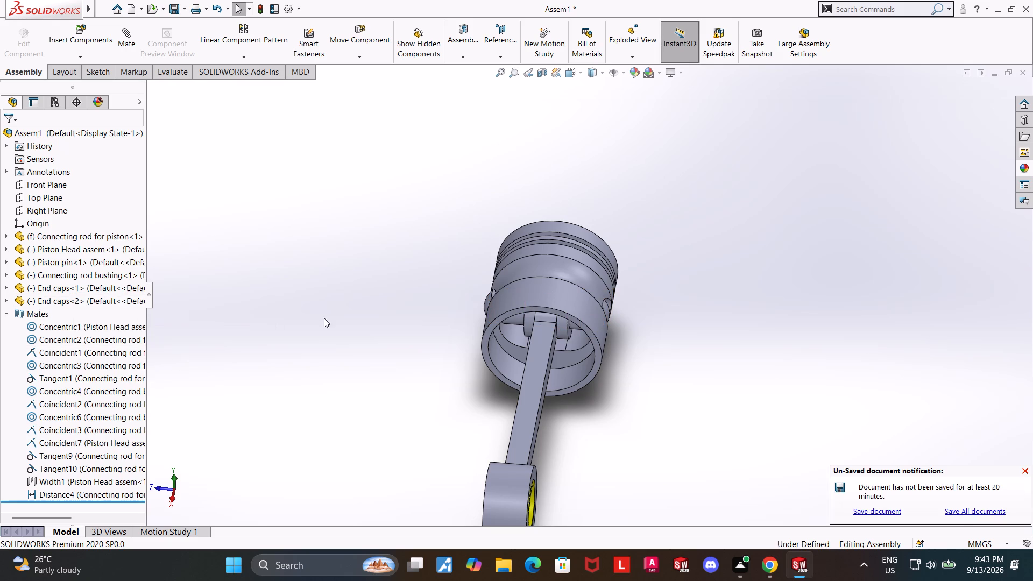
scroll(547, 309, "down", 1)
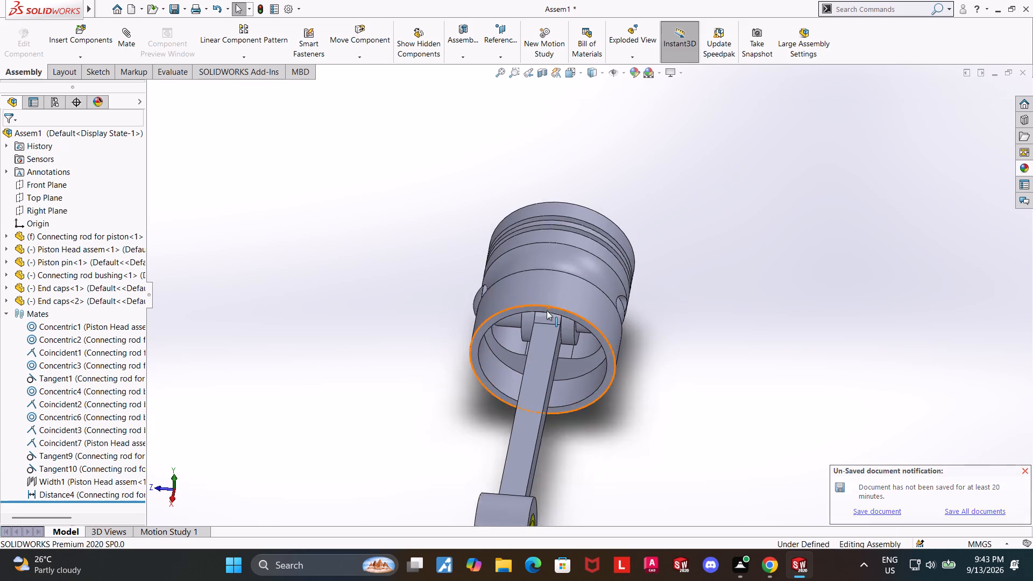
scroll(547, 310, "down", 2)
left_click_drag(591, 309, 589, 335)
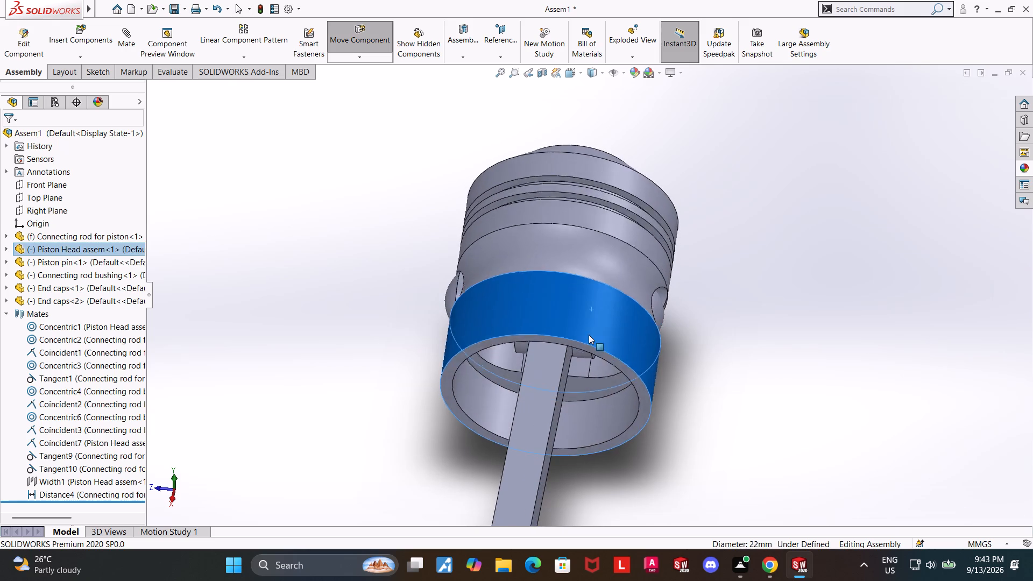
left_click_drag(589, 335, 613, 315)
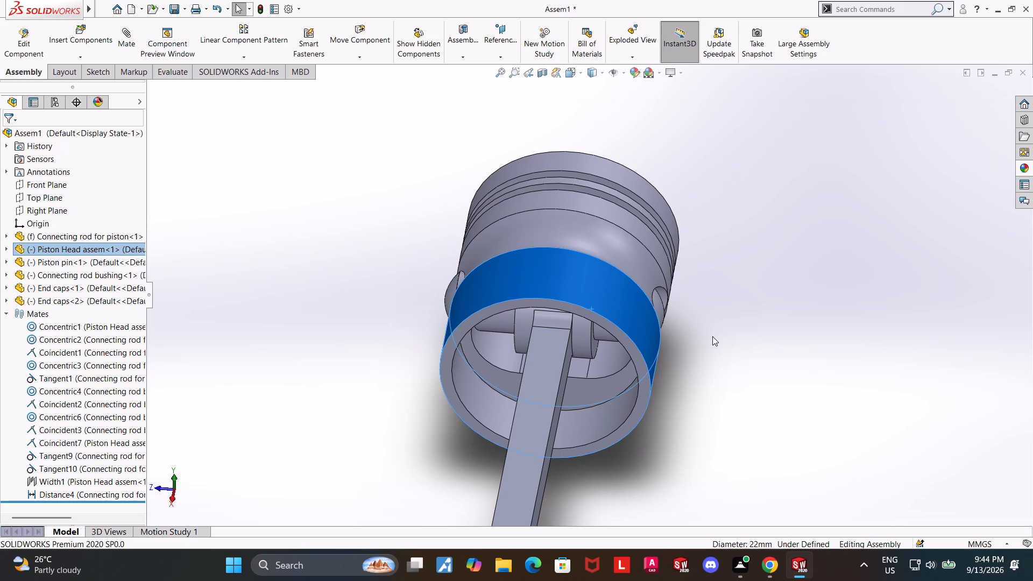
left_click(914, 377)
middle_click_drag(774, 373, 771, 313)
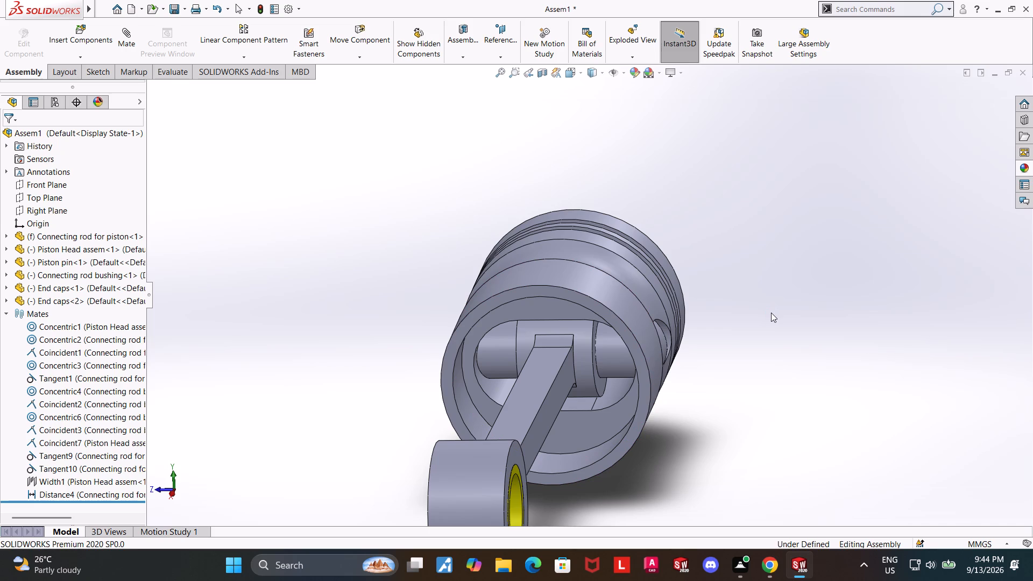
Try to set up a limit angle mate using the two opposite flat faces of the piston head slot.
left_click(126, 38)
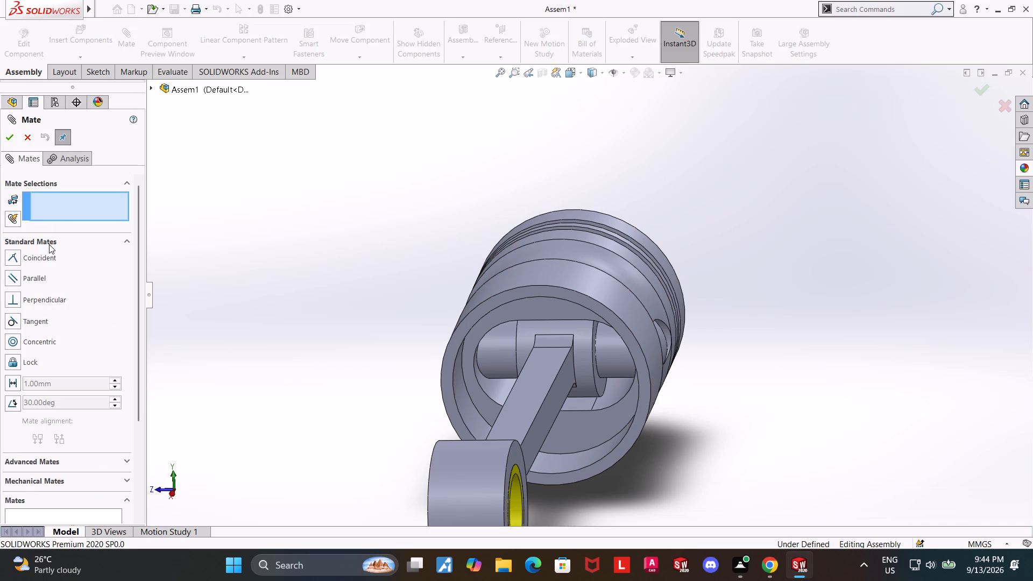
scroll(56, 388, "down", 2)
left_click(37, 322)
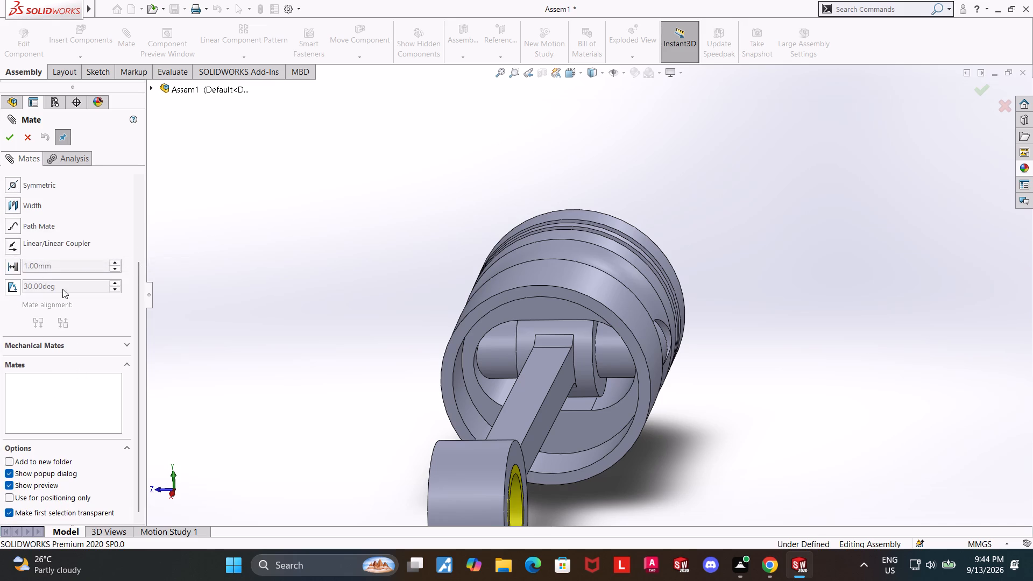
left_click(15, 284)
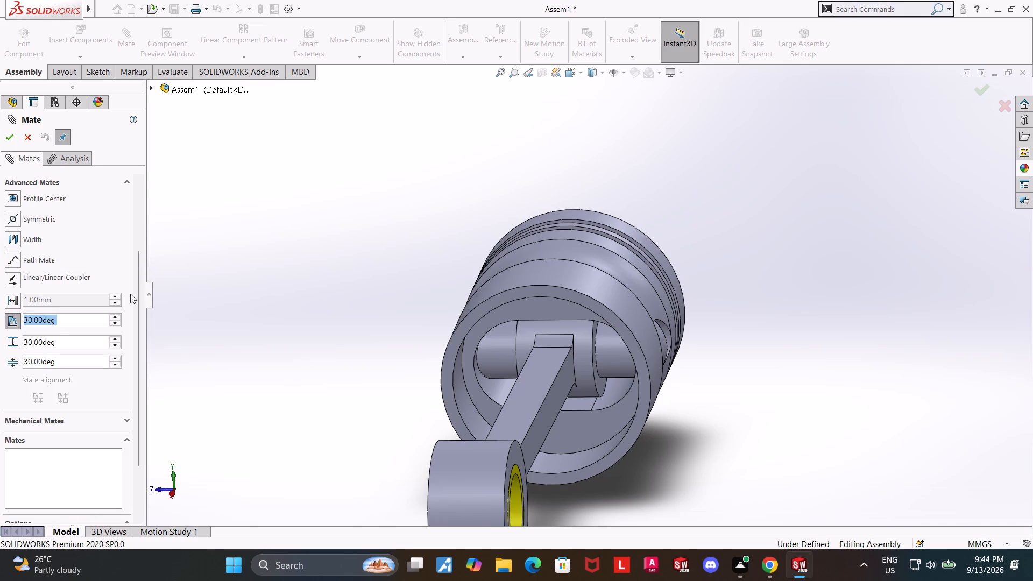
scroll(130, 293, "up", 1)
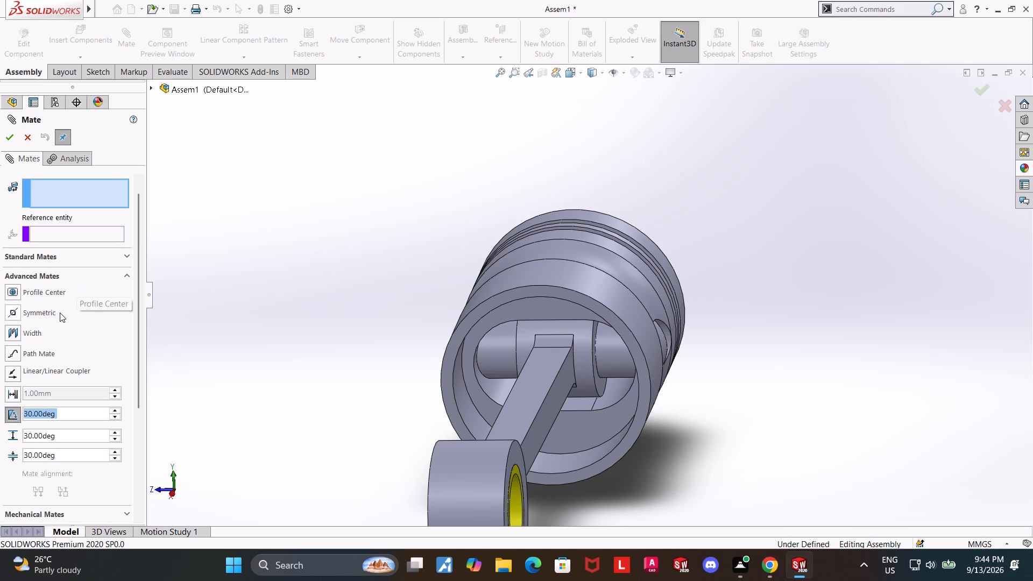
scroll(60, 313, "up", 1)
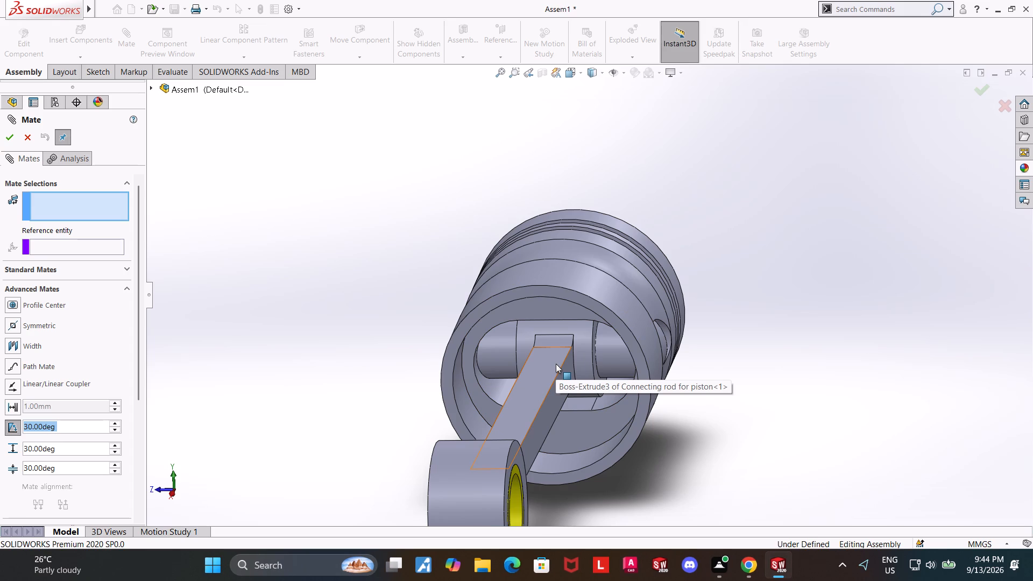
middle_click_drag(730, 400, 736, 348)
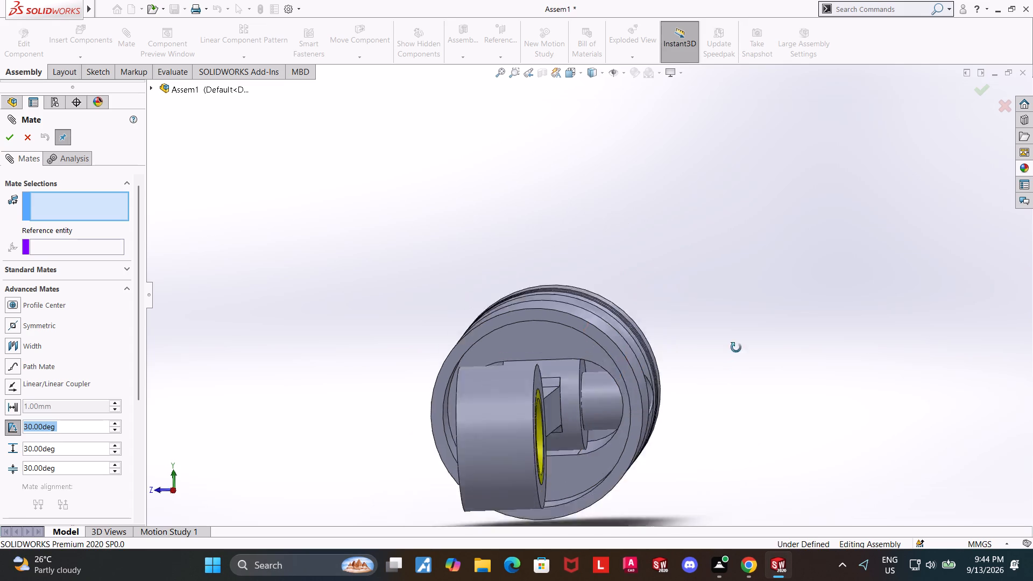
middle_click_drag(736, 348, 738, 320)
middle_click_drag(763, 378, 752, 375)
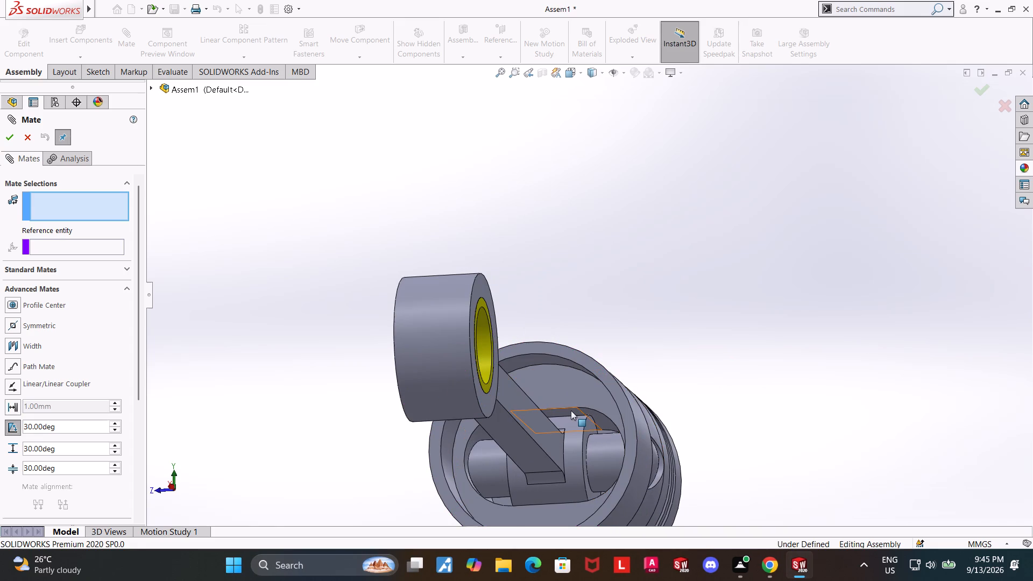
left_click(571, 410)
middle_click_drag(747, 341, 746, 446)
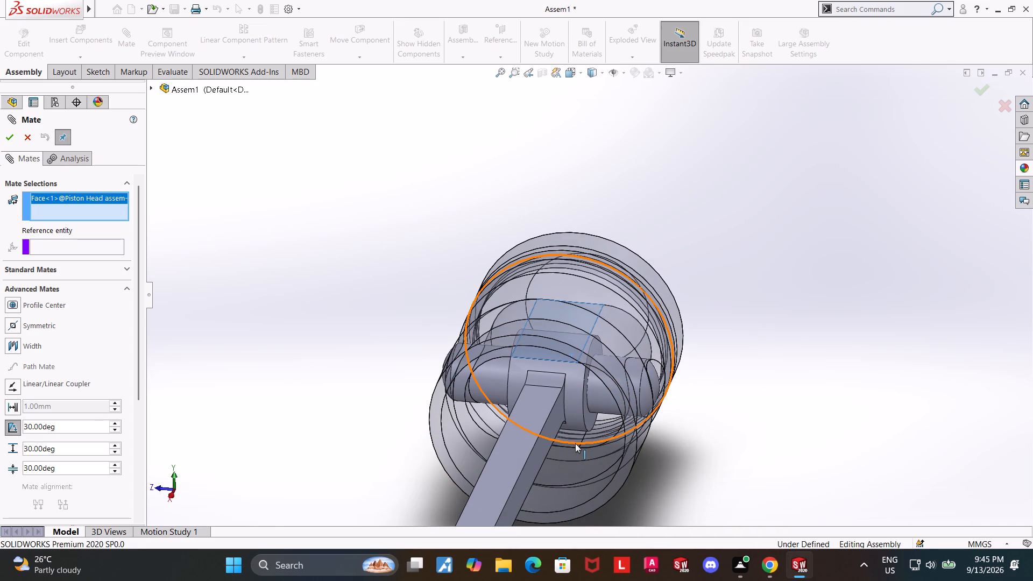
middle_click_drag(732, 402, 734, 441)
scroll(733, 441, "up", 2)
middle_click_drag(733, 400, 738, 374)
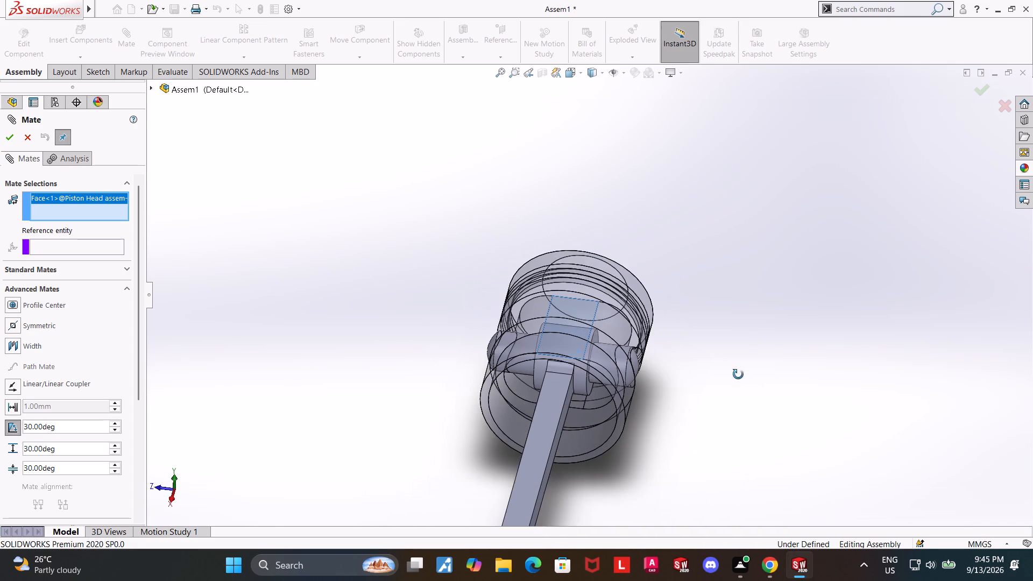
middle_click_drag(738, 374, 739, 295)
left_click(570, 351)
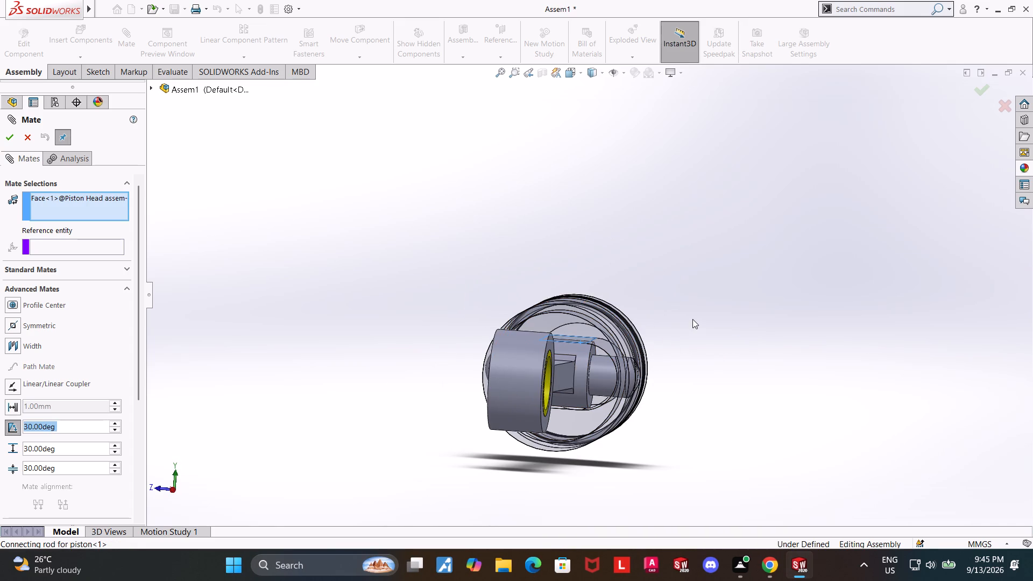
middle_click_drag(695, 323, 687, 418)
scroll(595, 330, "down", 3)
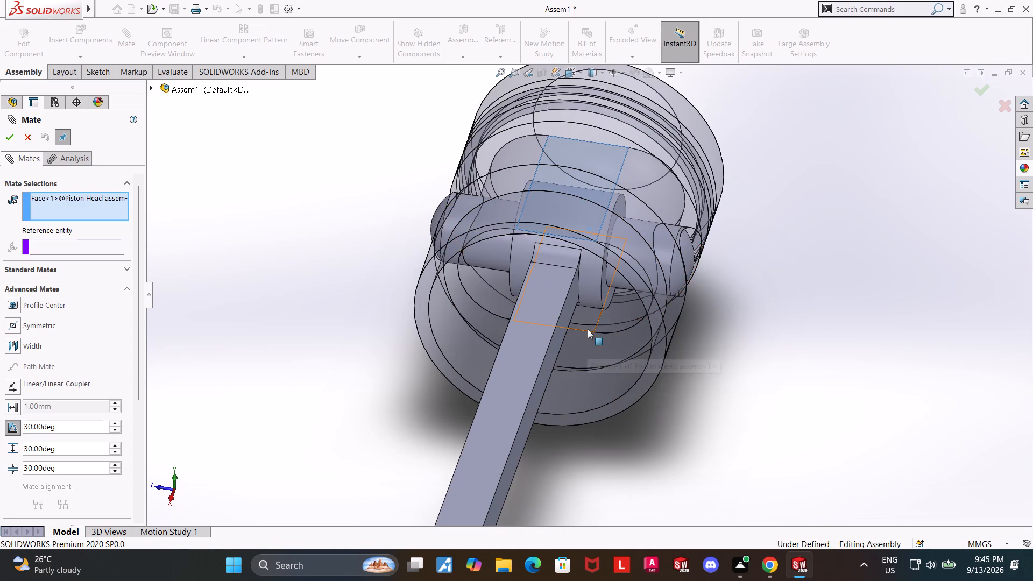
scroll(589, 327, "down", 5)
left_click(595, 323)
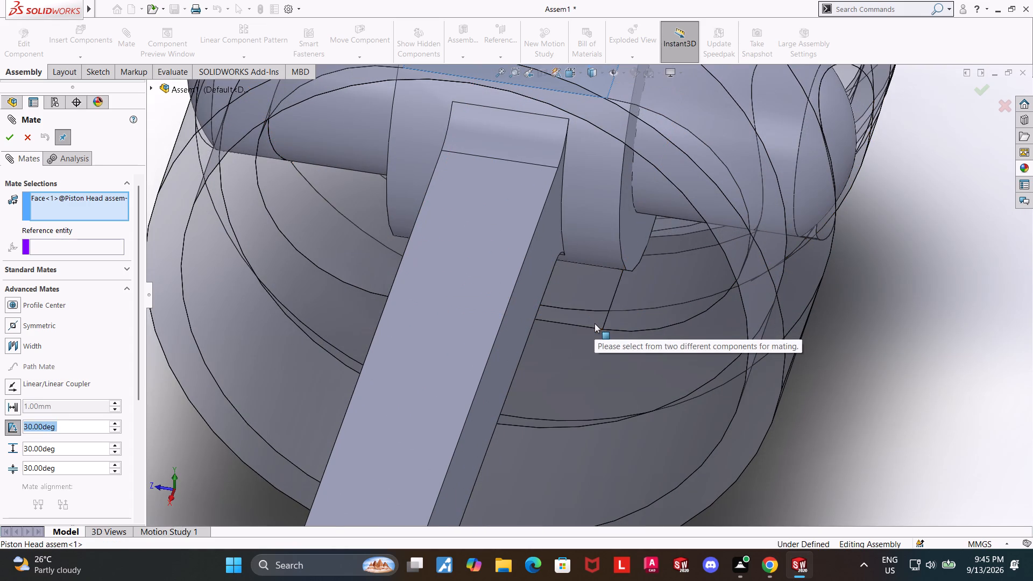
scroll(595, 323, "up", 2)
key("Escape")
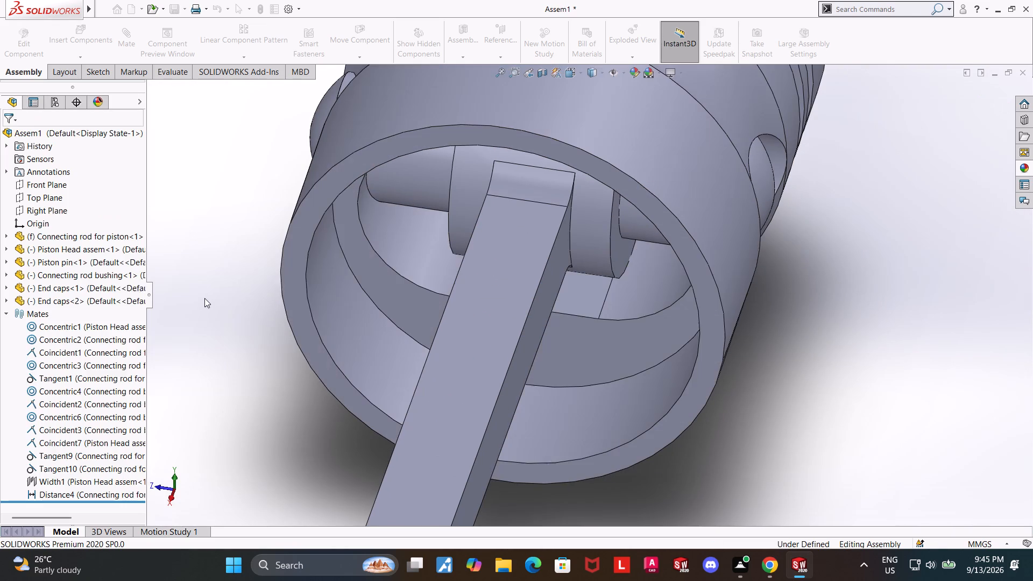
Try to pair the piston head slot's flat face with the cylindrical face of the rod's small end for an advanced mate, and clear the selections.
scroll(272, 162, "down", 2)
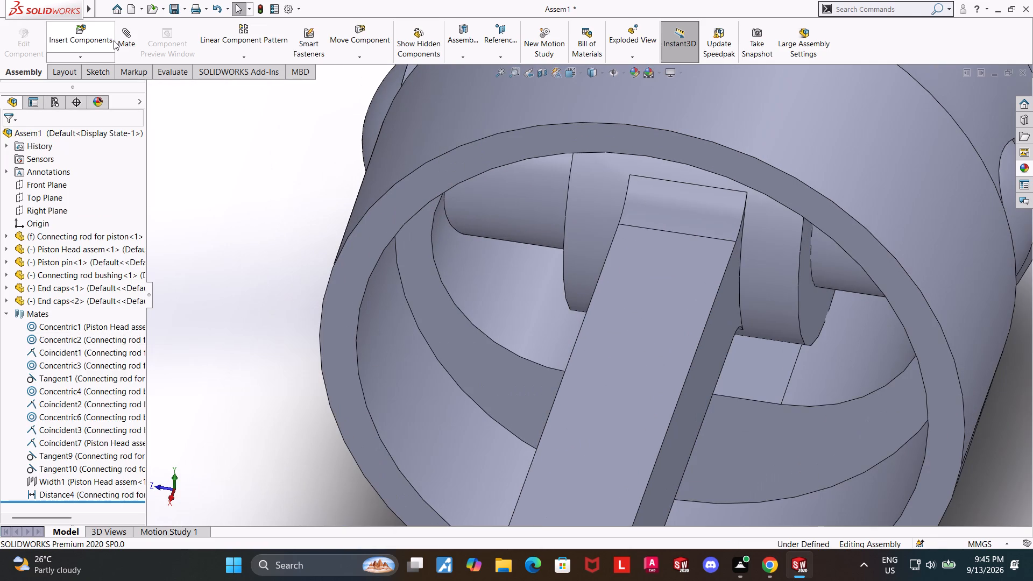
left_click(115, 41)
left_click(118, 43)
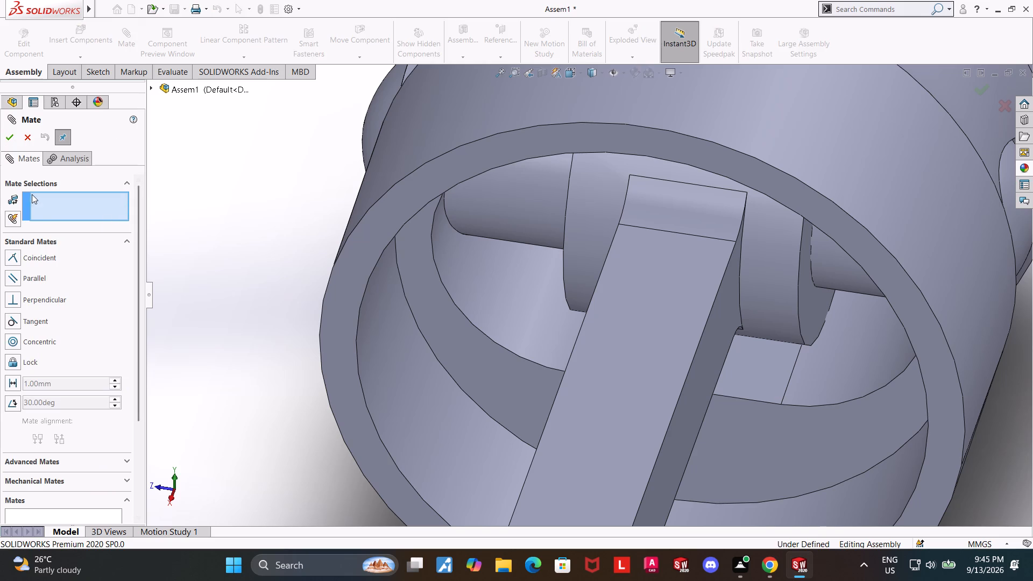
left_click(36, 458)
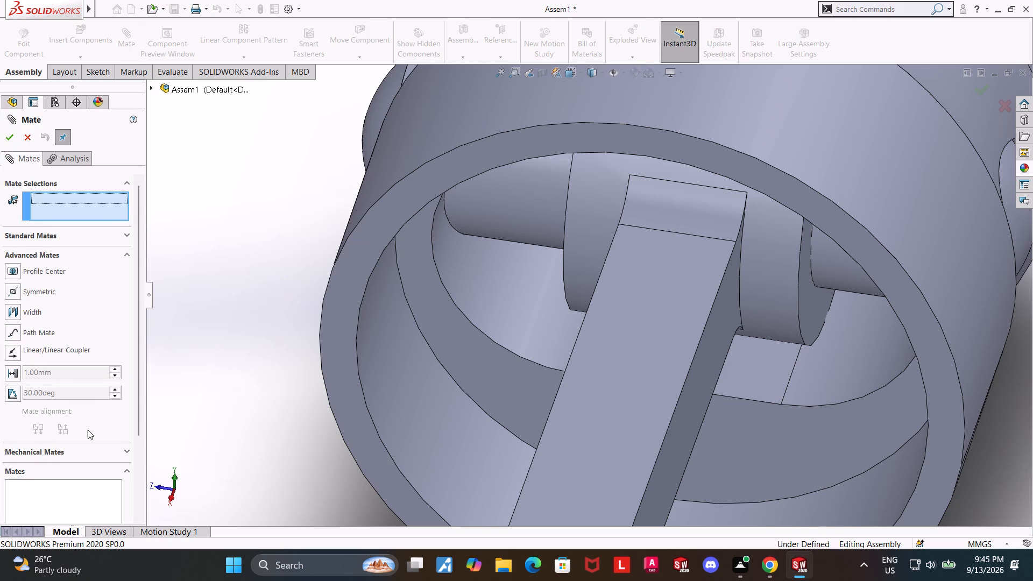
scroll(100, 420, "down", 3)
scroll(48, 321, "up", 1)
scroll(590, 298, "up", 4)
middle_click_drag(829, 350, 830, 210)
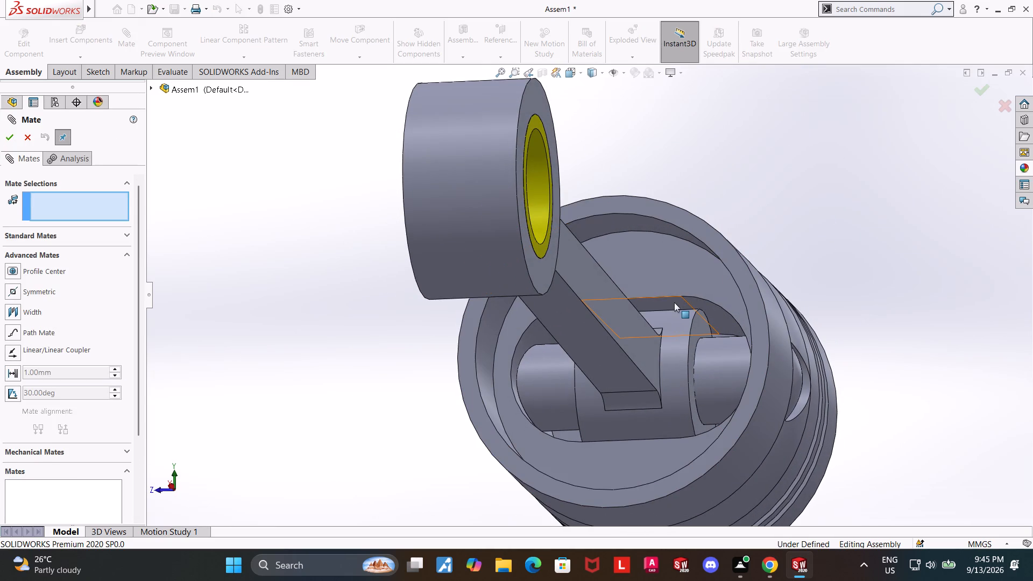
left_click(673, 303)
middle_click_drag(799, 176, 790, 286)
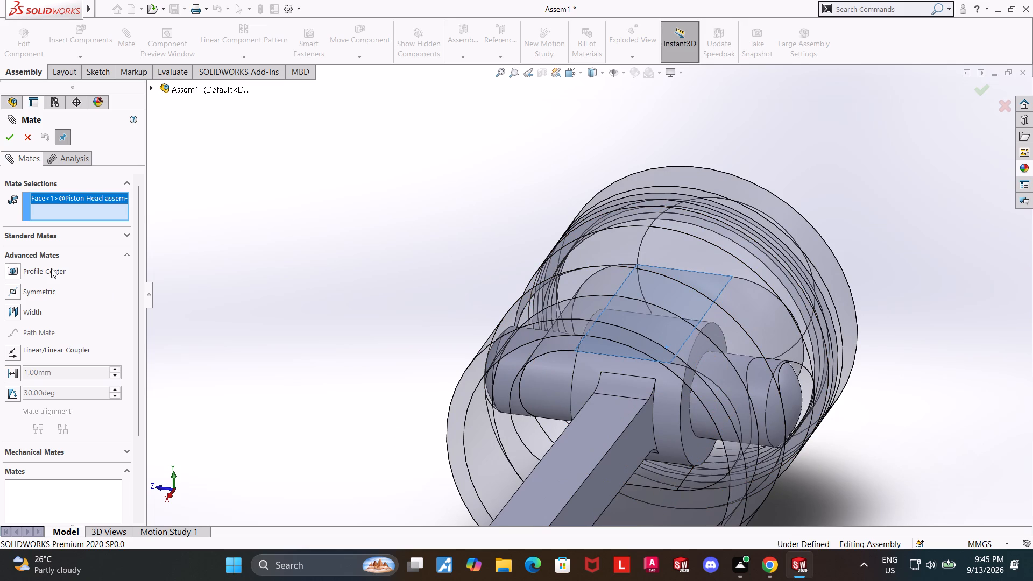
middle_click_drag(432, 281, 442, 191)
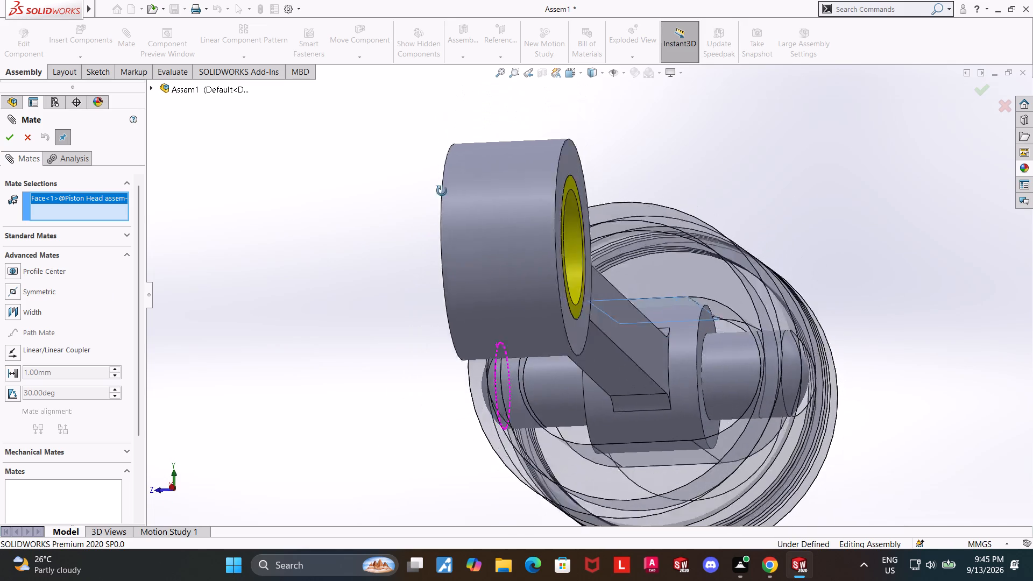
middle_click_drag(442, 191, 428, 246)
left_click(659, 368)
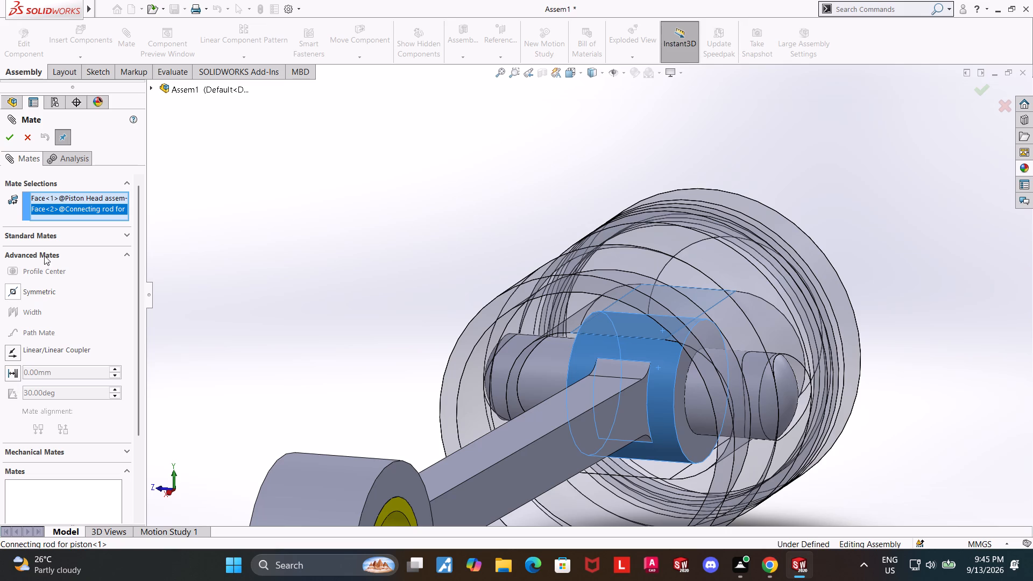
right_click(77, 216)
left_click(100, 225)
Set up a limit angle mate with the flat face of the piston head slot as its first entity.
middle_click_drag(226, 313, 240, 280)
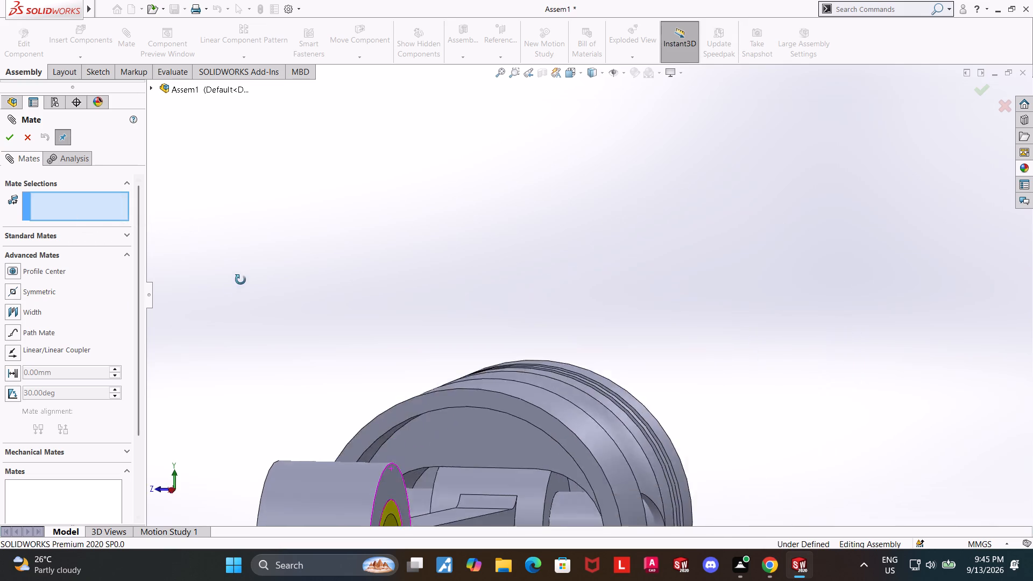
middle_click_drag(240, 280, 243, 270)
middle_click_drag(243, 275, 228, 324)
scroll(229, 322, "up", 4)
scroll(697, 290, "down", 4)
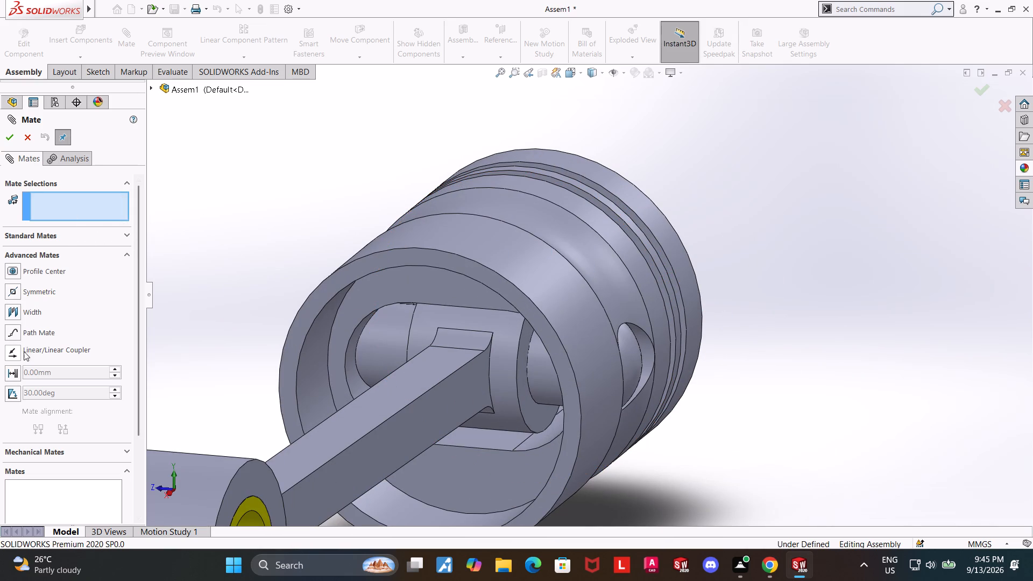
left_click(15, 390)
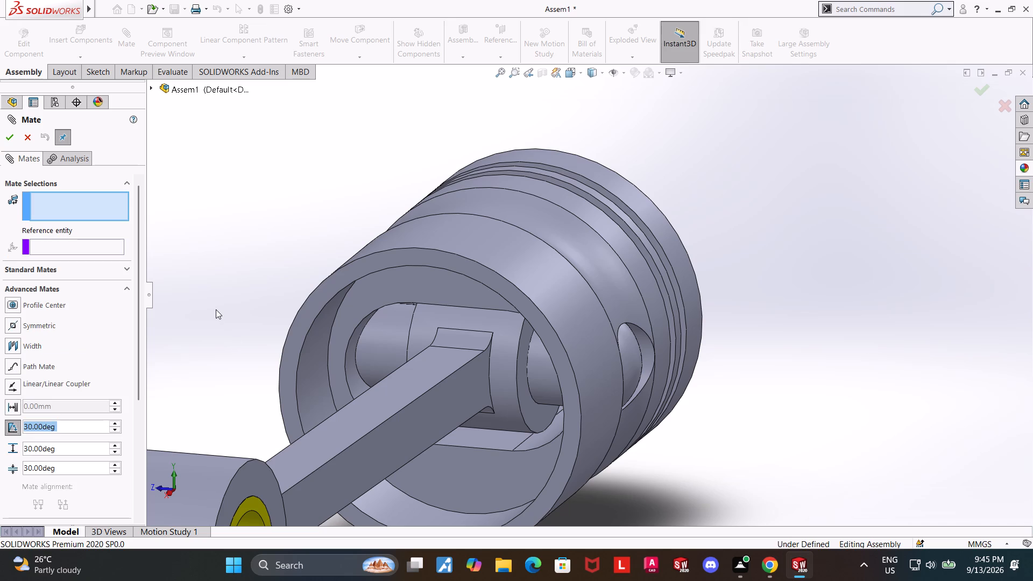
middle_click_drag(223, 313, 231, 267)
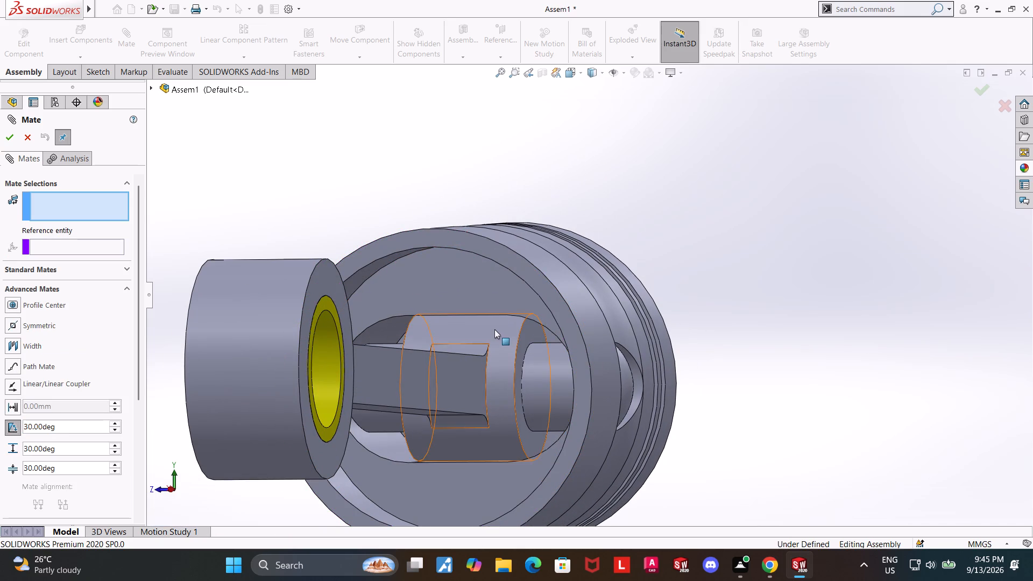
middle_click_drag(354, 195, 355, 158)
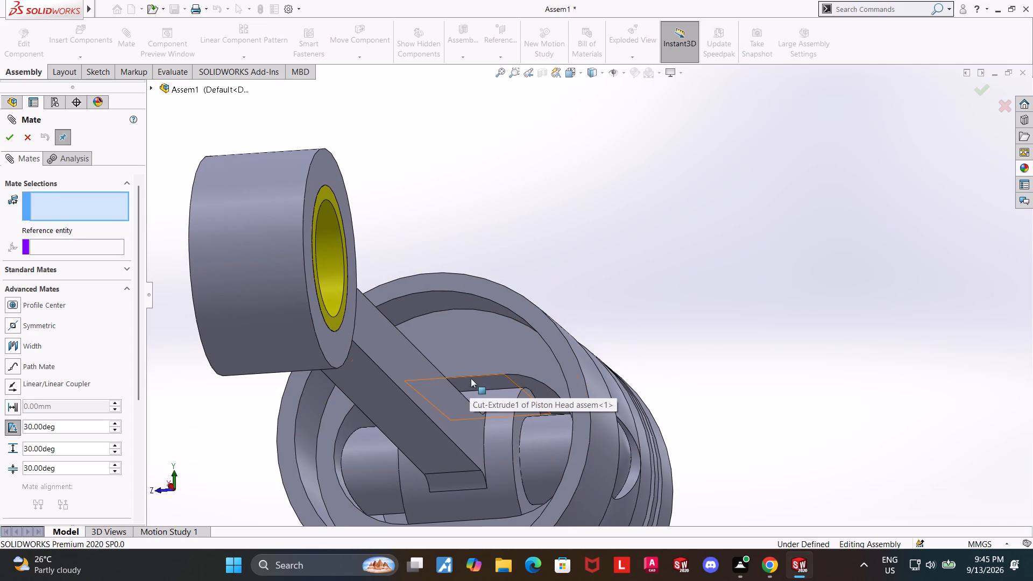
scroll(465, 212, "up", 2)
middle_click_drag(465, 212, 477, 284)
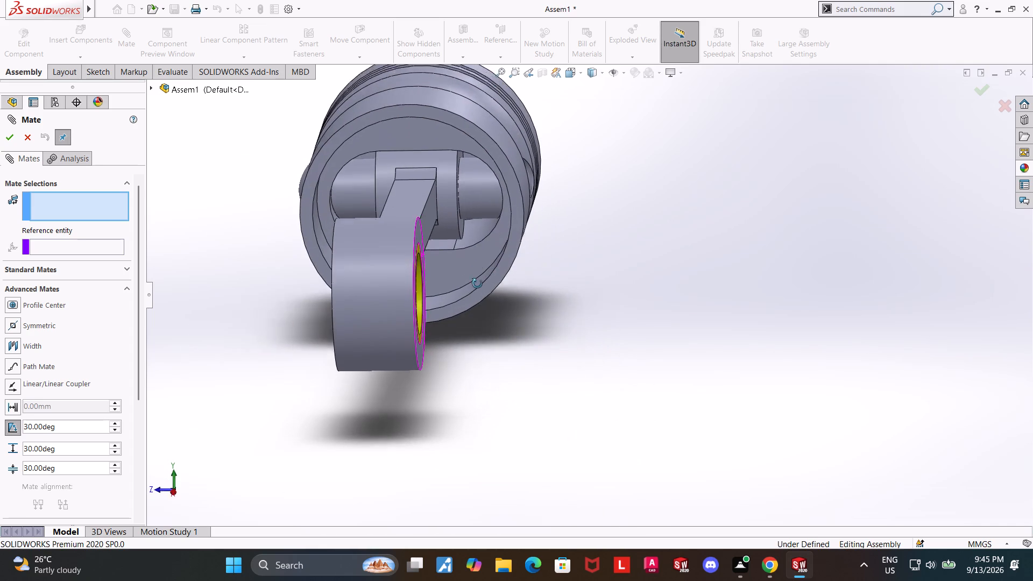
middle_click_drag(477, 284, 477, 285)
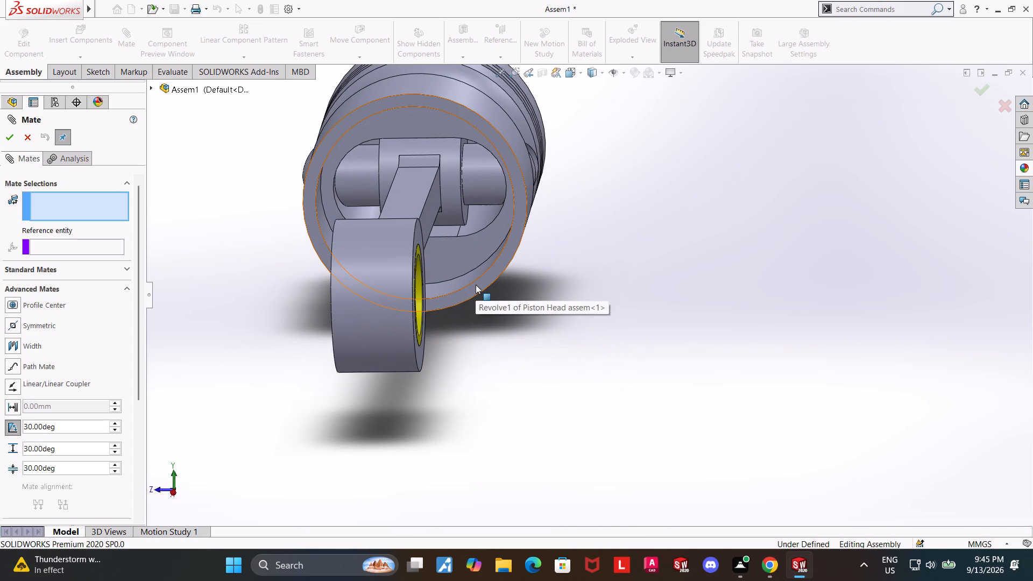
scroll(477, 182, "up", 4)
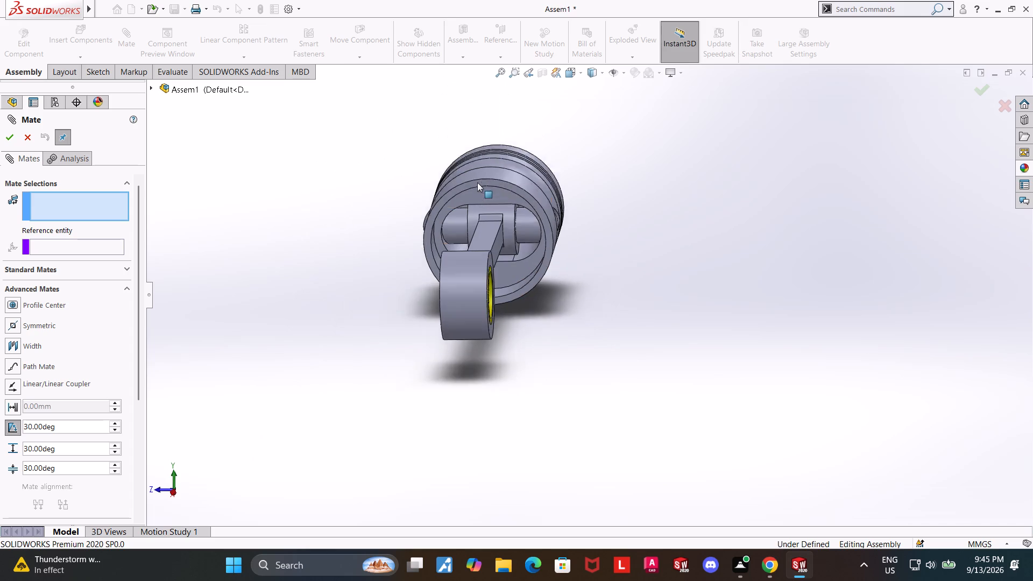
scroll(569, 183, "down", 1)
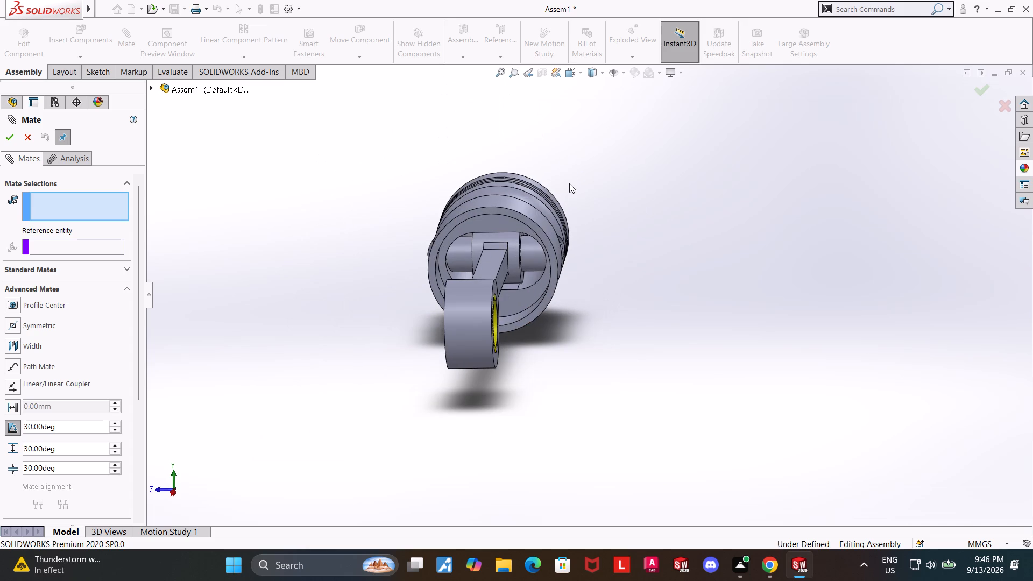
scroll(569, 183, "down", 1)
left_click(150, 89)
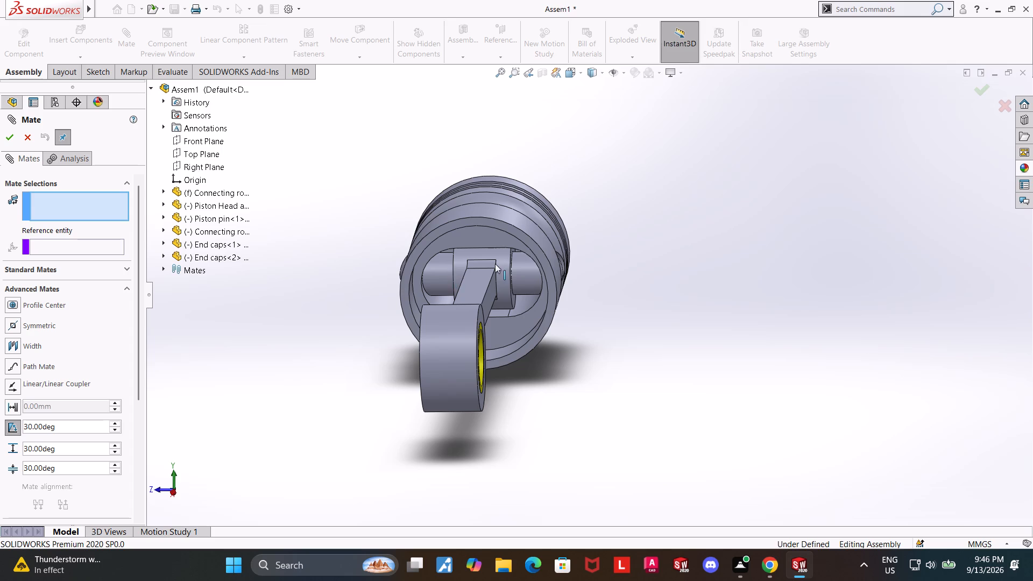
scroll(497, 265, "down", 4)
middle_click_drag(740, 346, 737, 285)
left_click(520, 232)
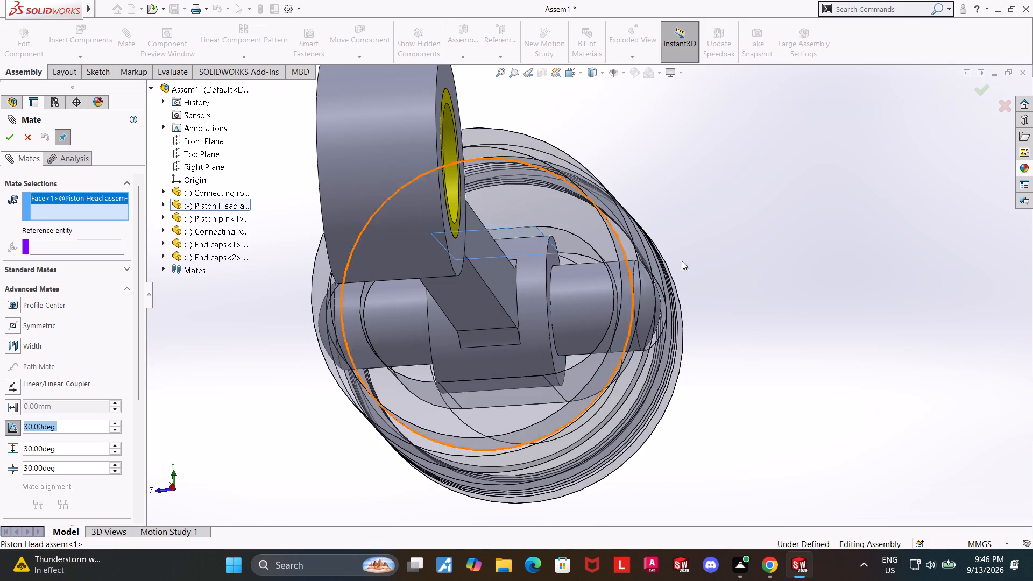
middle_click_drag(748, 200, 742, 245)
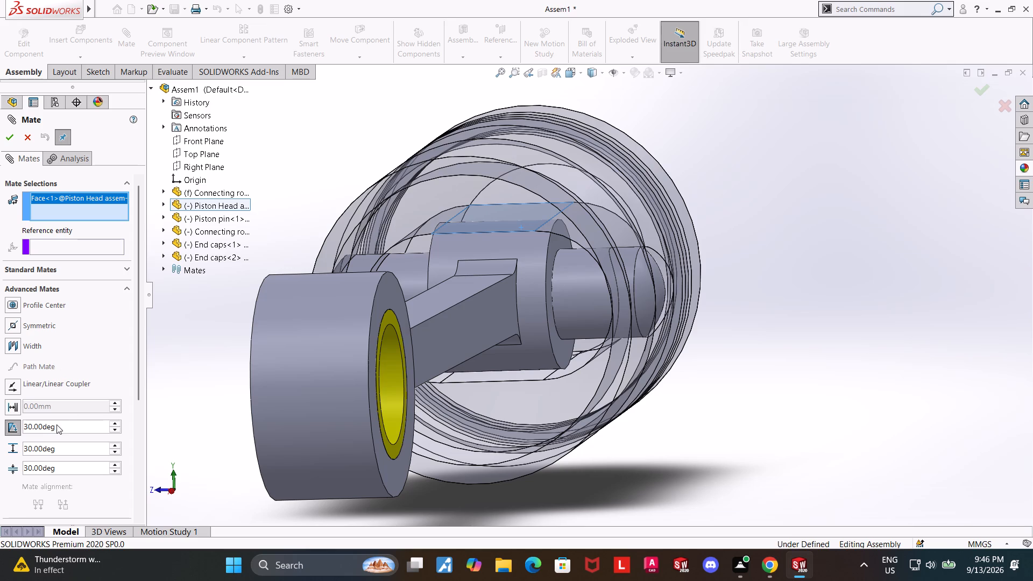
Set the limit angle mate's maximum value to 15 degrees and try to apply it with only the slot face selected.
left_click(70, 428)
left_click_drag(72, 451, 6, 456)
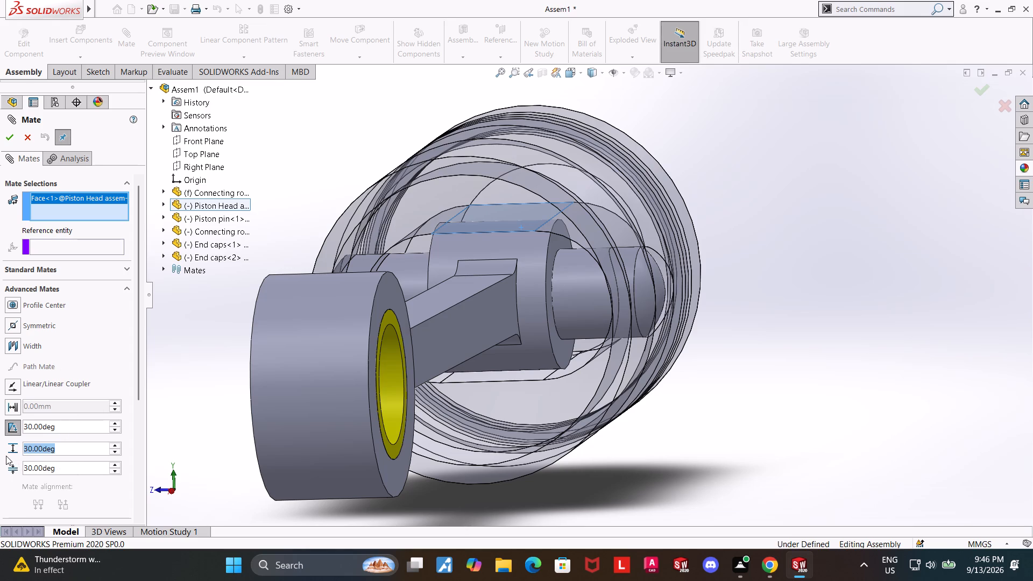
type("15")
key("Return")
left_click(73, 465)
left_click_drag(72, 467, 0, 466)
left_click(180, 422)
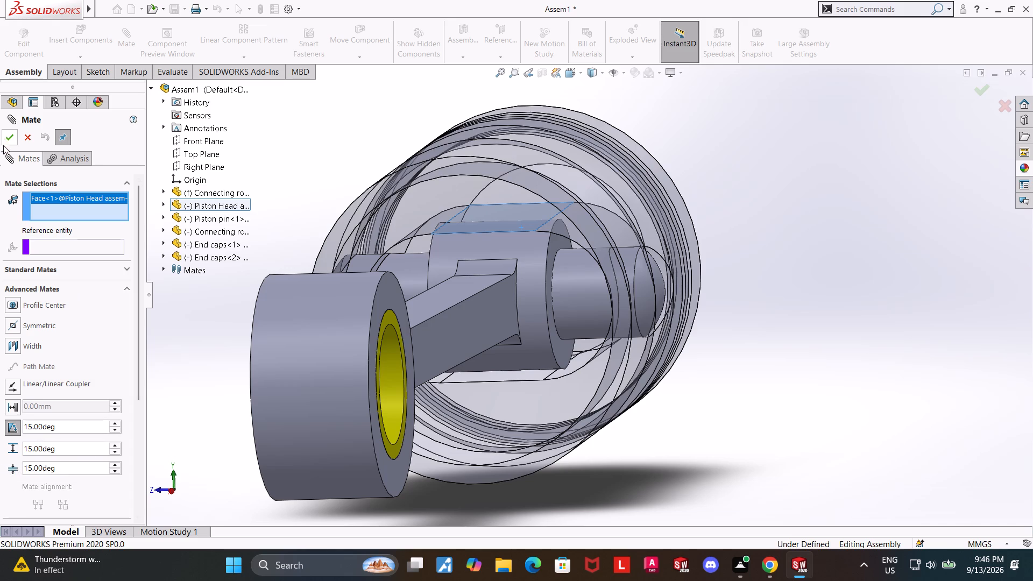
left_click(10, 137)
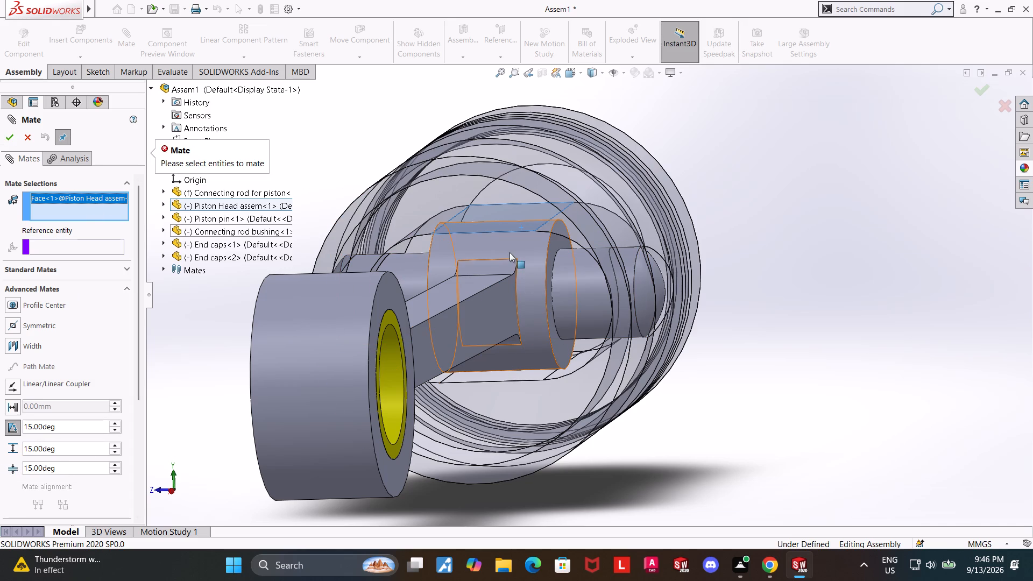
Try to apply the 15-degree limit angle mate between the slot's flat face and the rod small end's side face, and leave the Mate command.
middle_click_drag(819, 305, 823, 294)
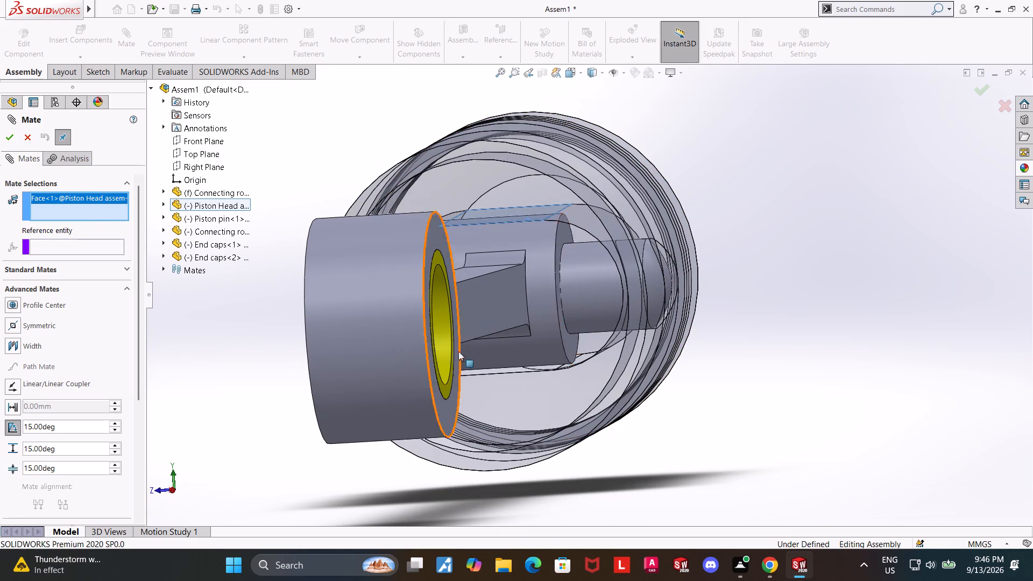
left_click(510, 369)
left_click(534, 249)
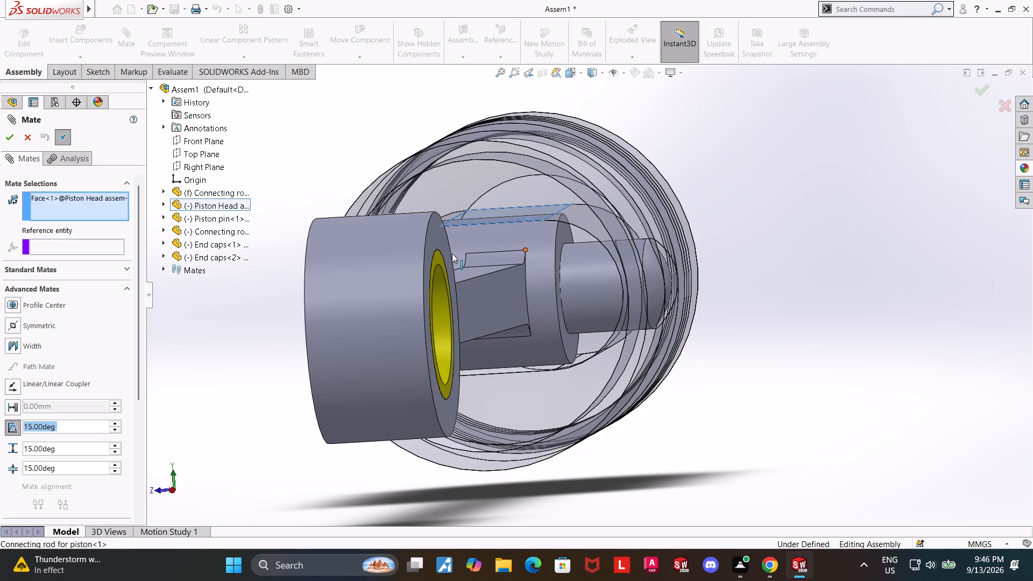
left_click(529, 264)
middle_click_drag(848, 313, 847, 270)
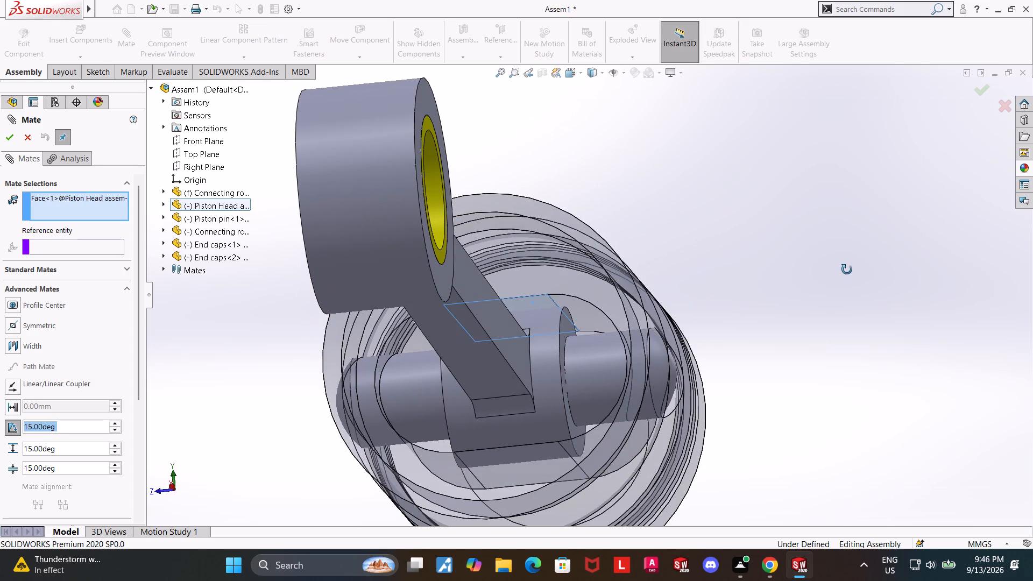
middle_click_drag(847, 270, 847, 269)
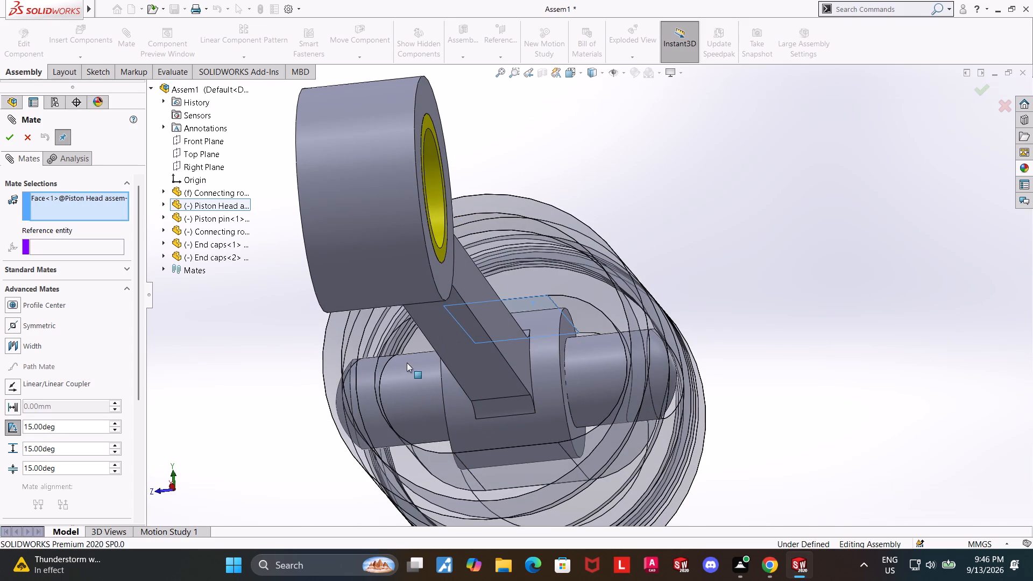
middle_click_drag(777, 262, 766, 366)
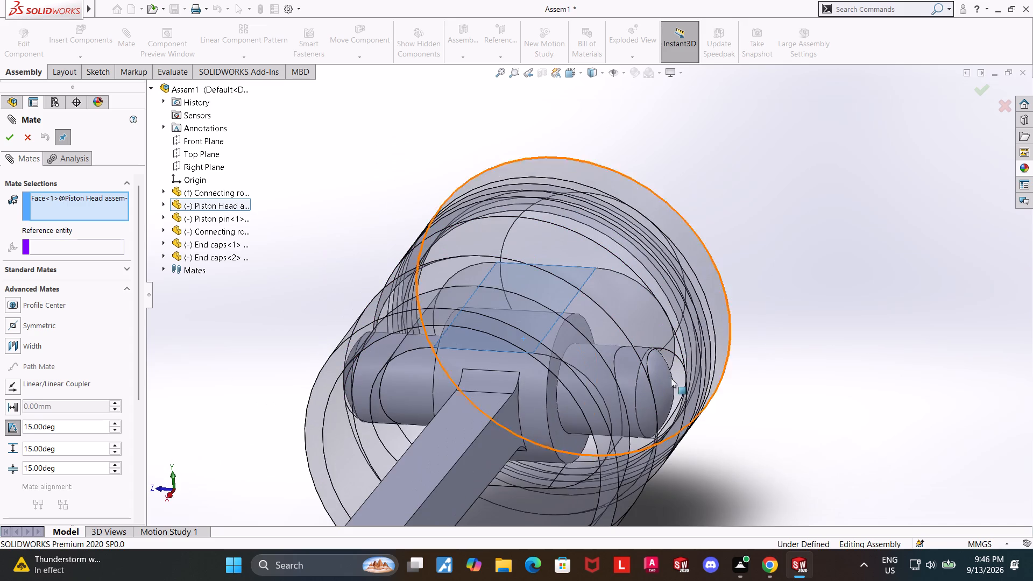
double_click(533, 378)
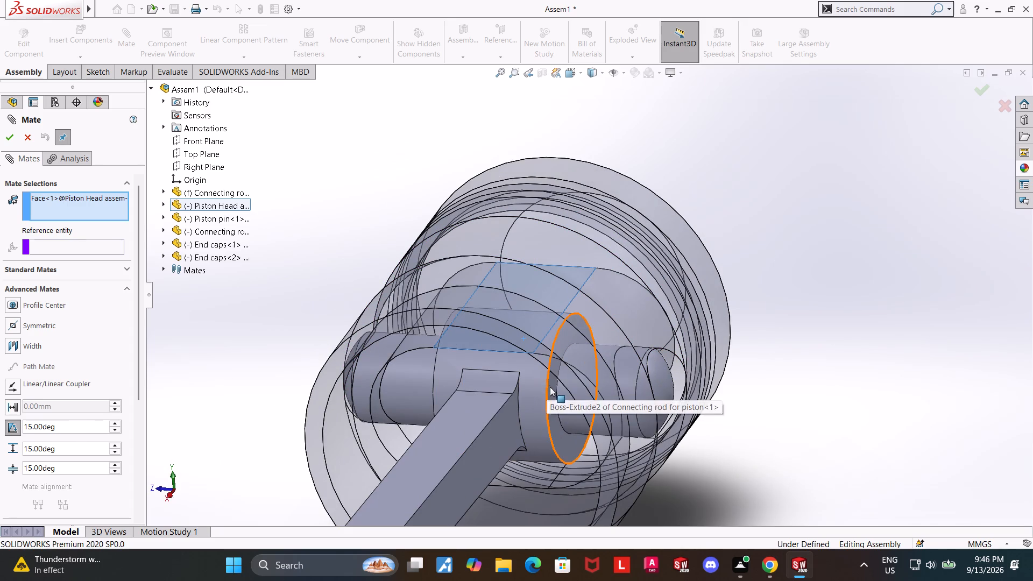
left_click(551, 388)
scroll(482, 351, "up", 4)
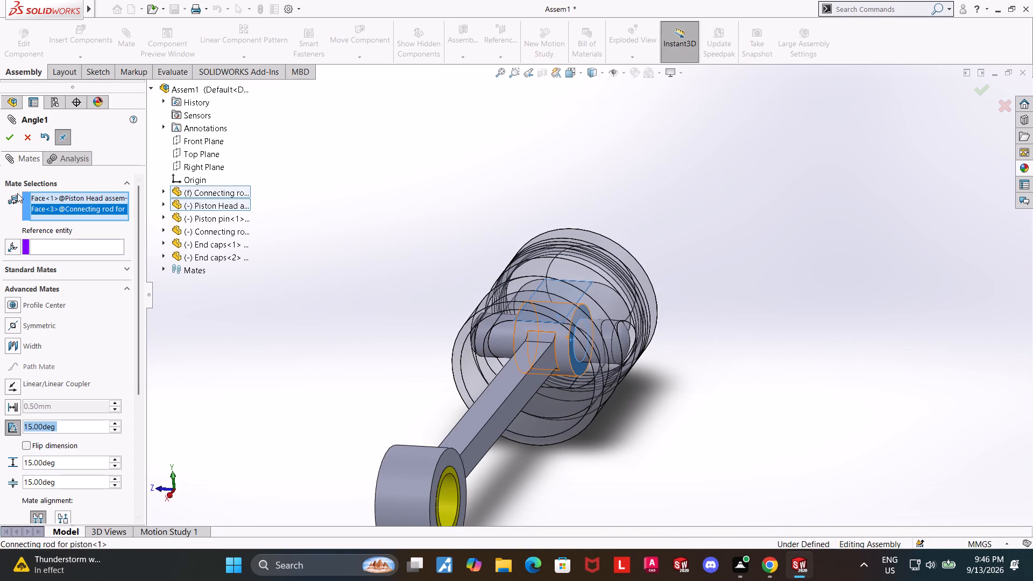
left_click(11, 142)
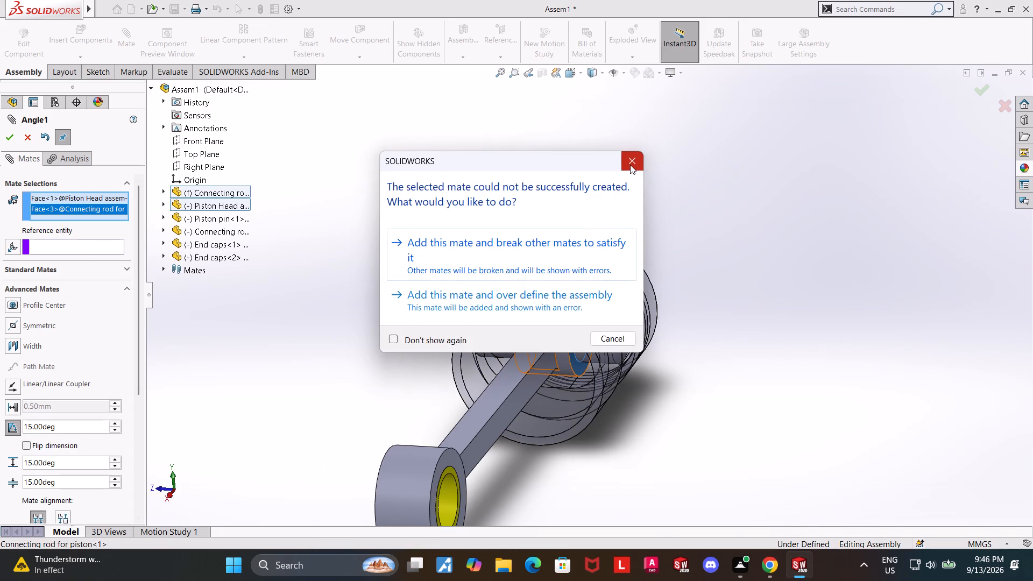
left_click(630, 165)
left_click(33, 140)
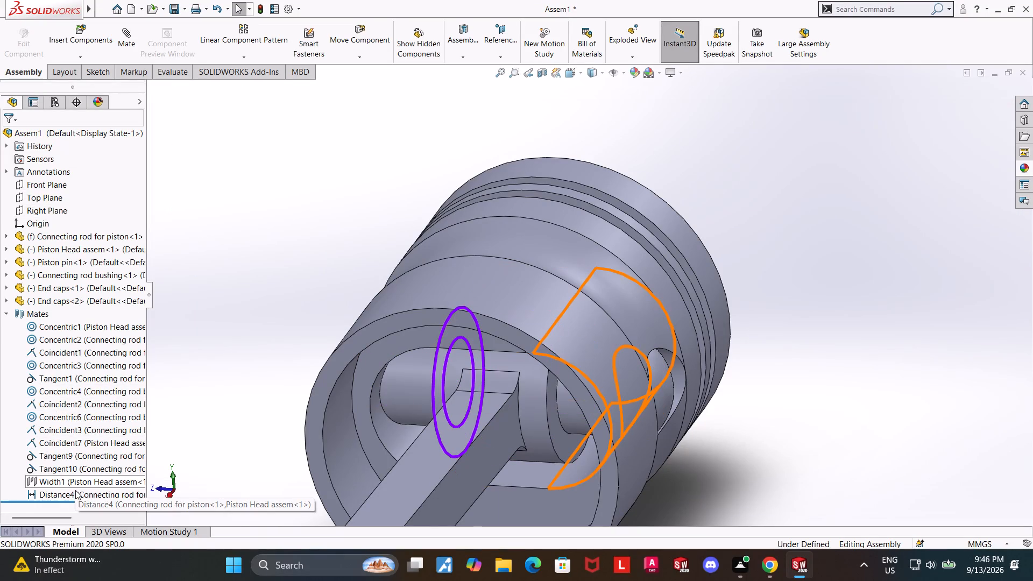
Swing the piston head on the connecting rod to check how it moves with the existing mates.
scroll(478, 383, "up", 4)
middle_click_drag(741, 333, 743, 362)
left_click_drag(580, 347, 576, 337)
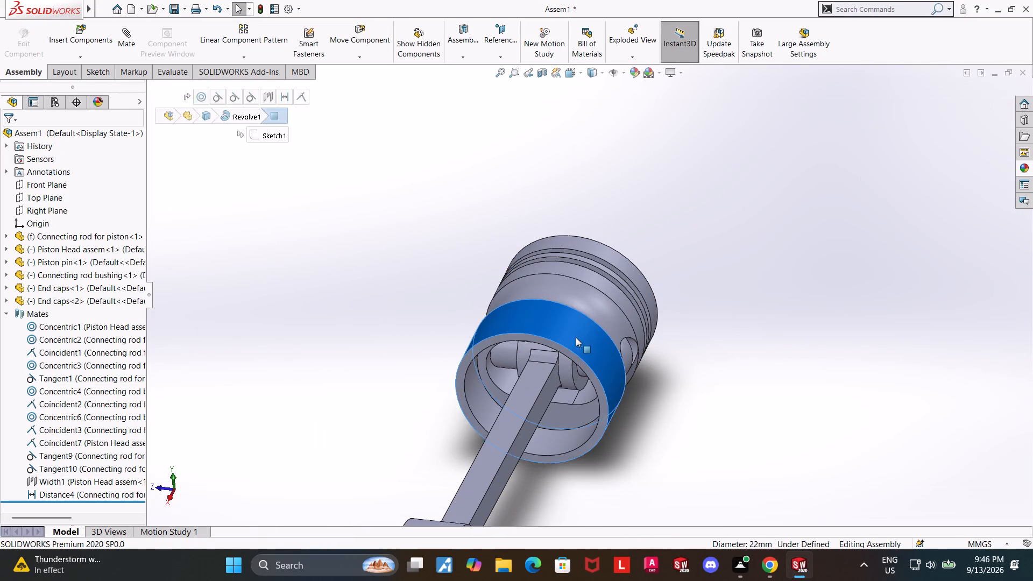
left_click_drag(576, 337, 574, 373)
middle_click_drag(735, 414, 731, 327)
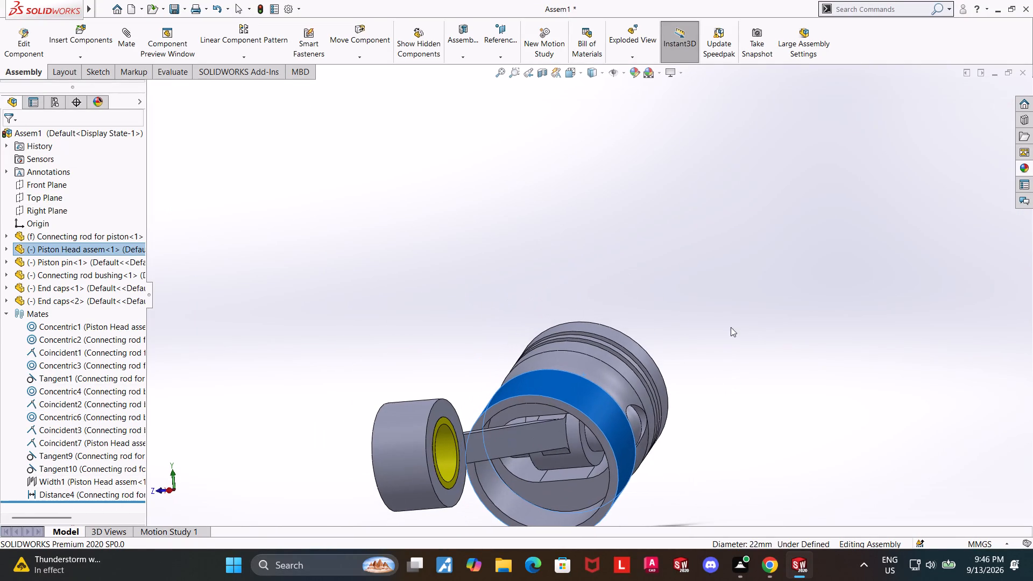
left_click_drag(615, 436, 617, 399)
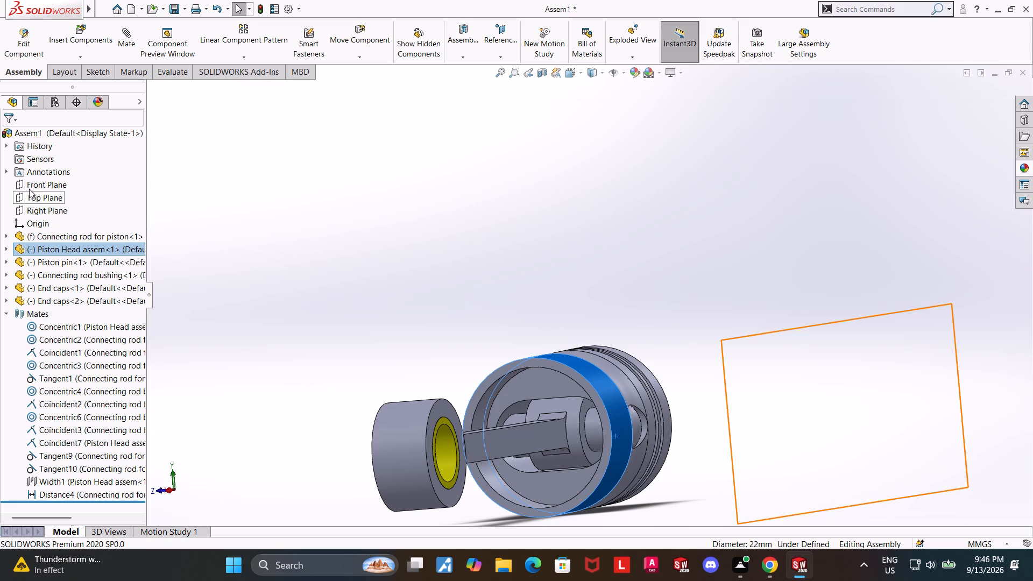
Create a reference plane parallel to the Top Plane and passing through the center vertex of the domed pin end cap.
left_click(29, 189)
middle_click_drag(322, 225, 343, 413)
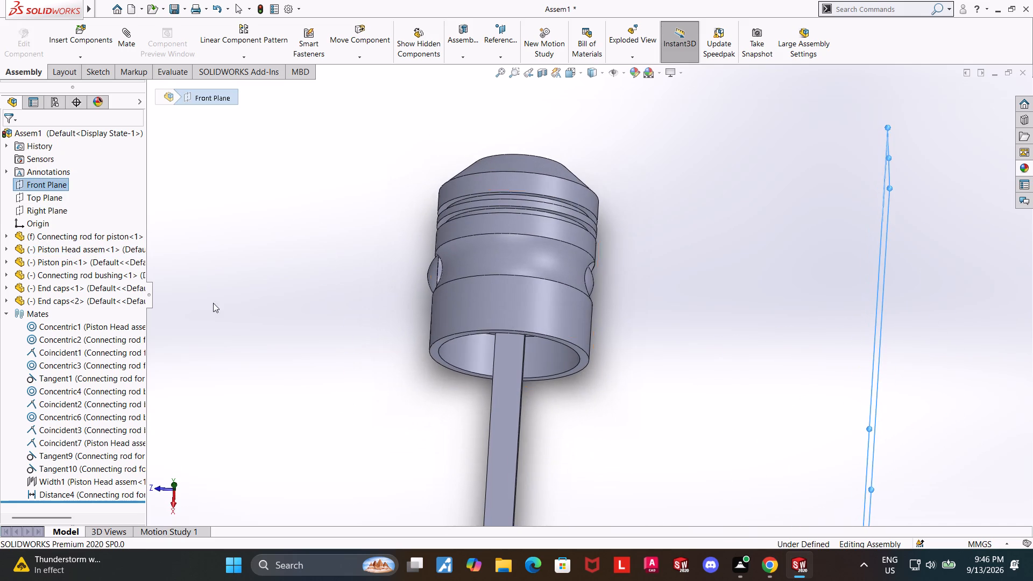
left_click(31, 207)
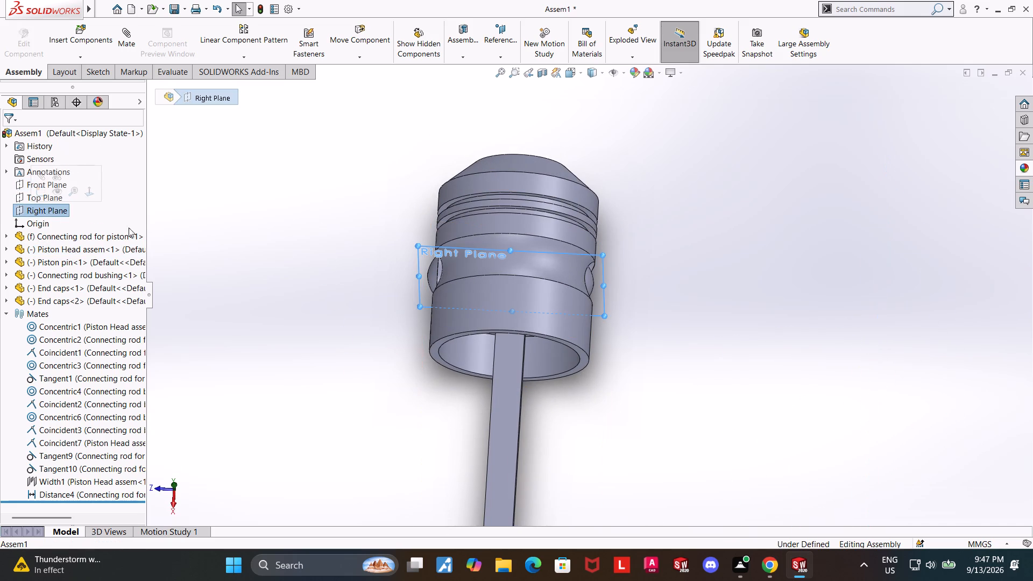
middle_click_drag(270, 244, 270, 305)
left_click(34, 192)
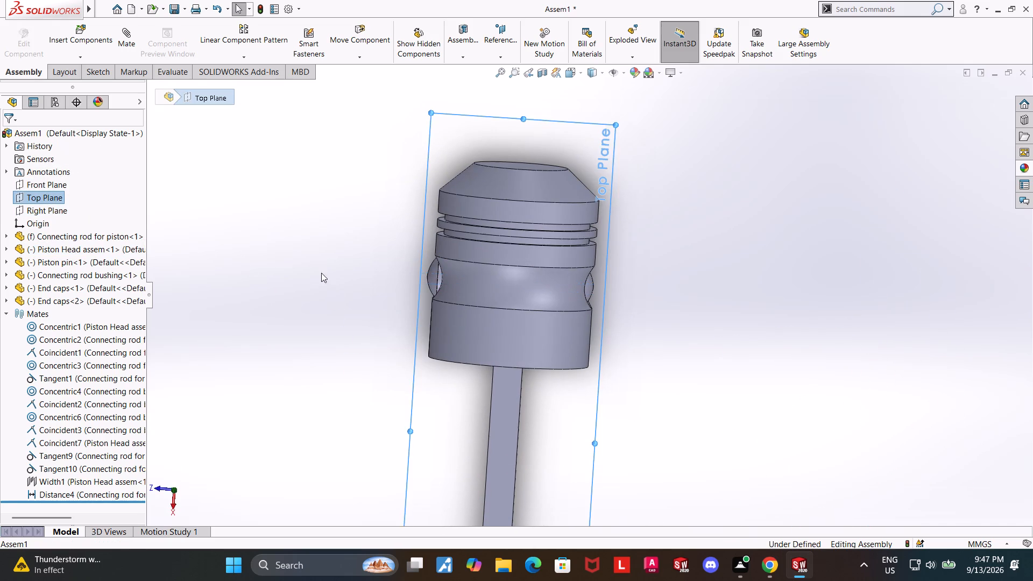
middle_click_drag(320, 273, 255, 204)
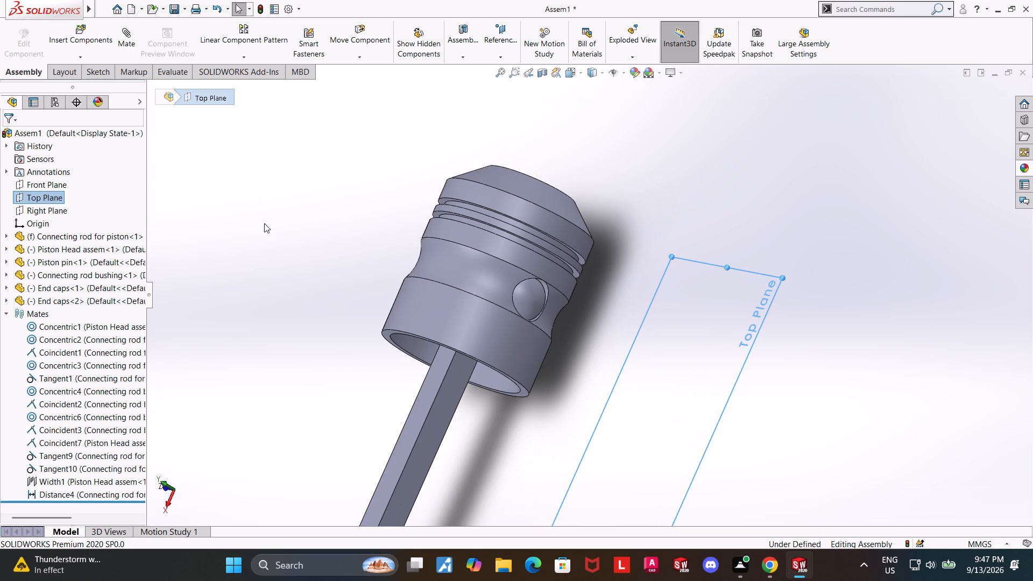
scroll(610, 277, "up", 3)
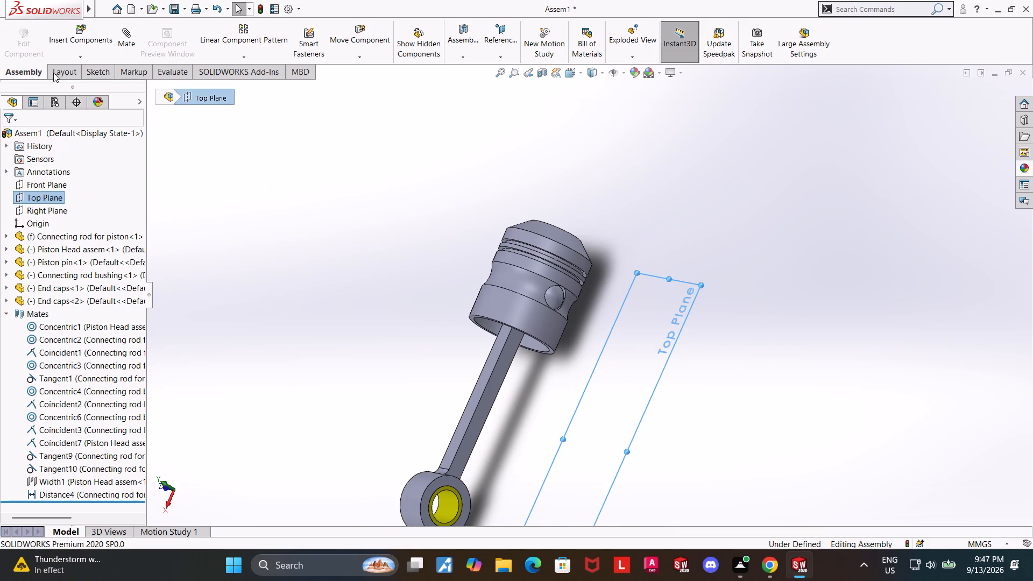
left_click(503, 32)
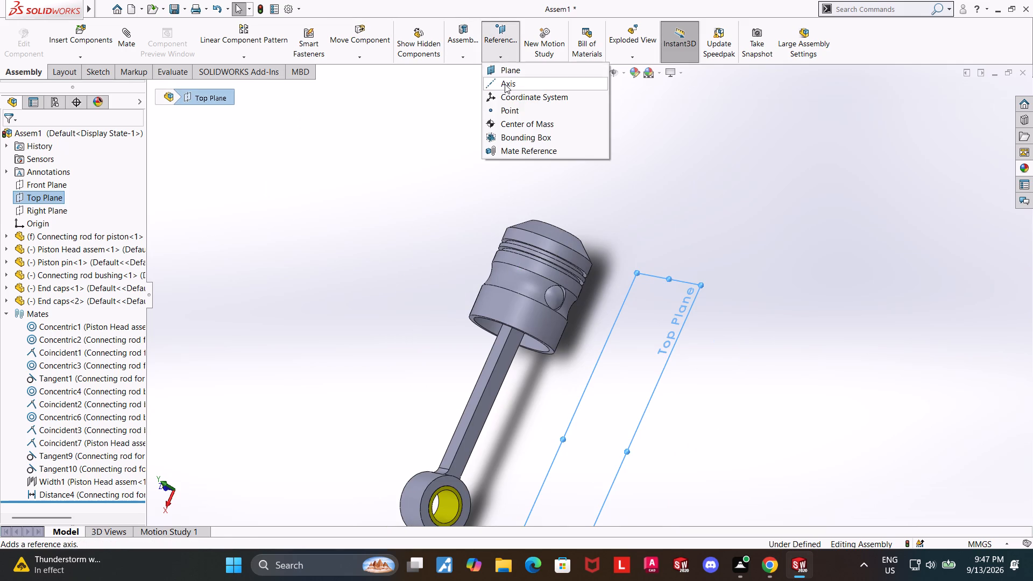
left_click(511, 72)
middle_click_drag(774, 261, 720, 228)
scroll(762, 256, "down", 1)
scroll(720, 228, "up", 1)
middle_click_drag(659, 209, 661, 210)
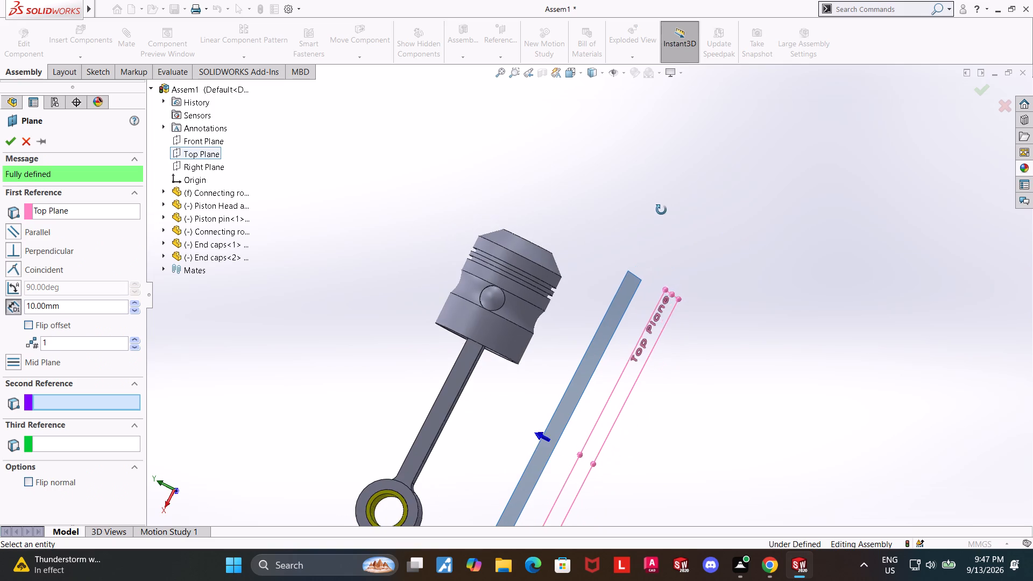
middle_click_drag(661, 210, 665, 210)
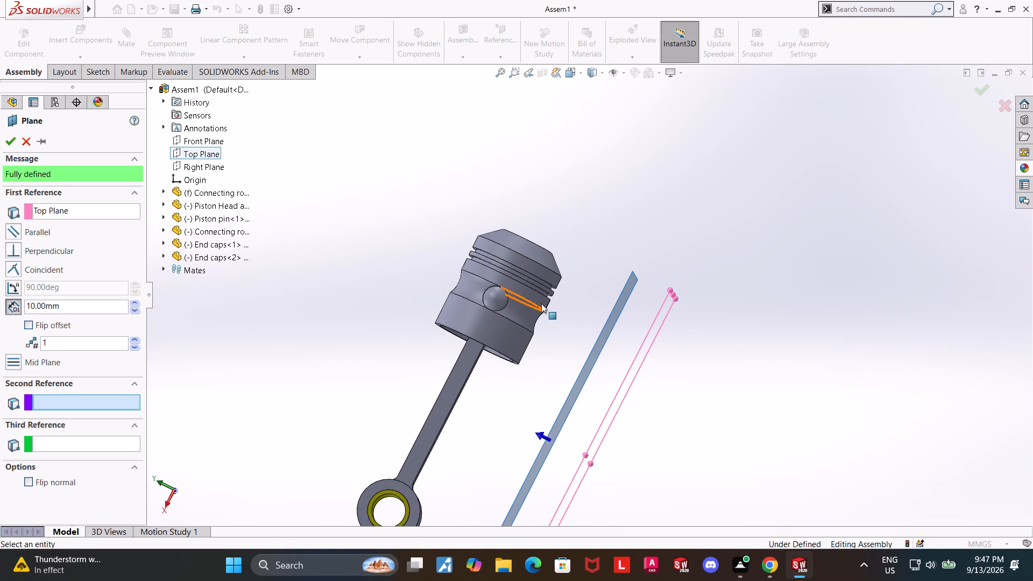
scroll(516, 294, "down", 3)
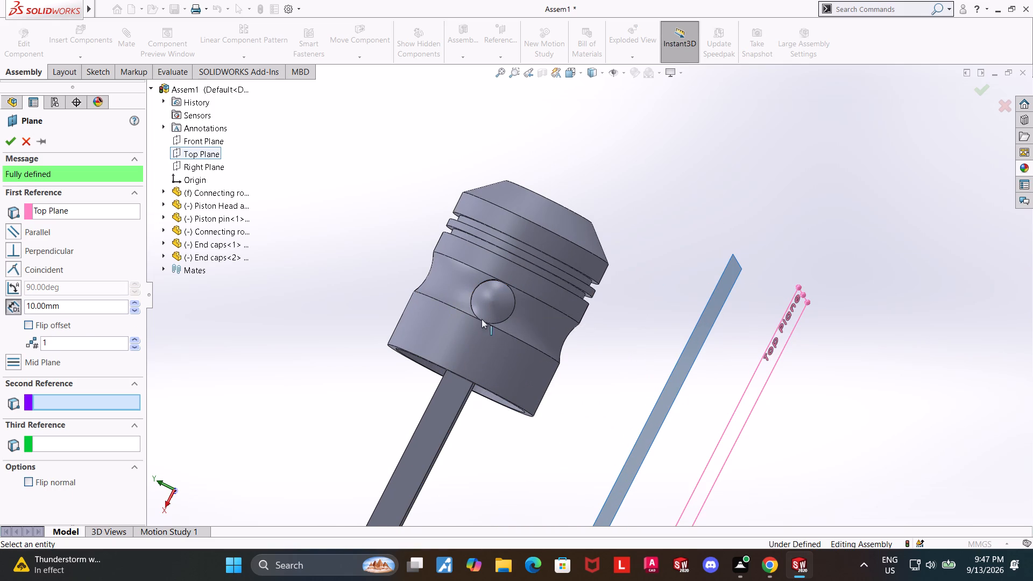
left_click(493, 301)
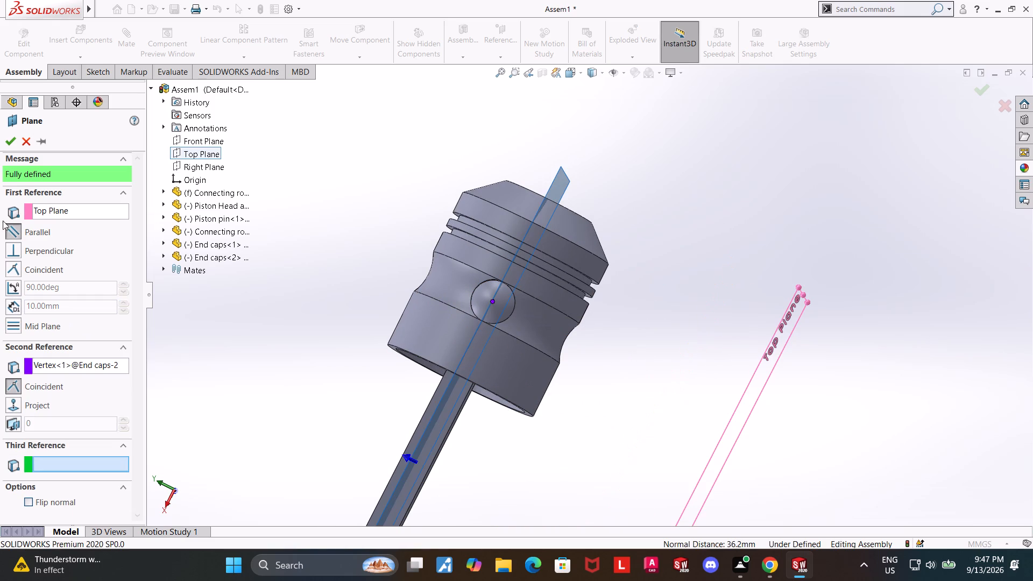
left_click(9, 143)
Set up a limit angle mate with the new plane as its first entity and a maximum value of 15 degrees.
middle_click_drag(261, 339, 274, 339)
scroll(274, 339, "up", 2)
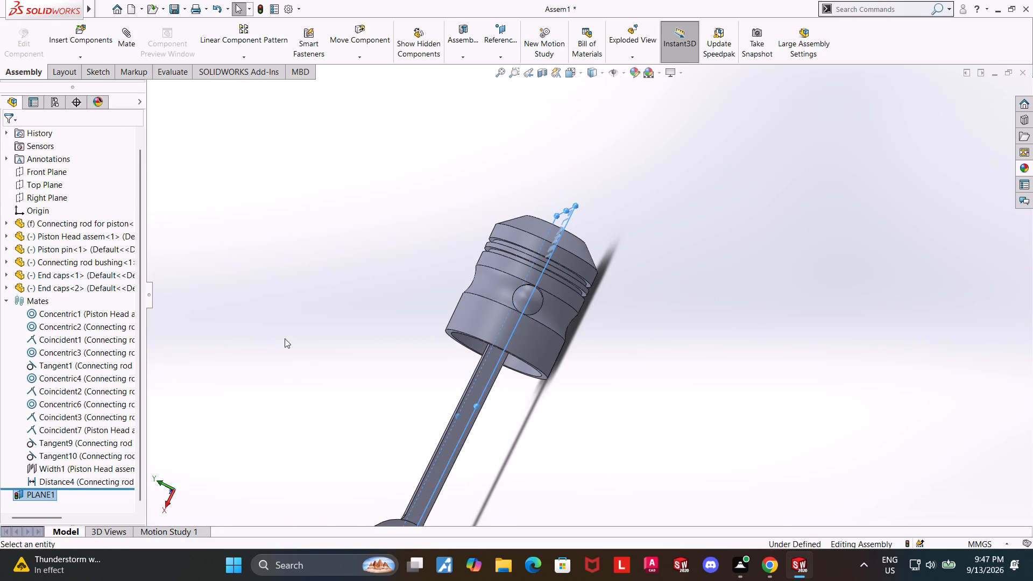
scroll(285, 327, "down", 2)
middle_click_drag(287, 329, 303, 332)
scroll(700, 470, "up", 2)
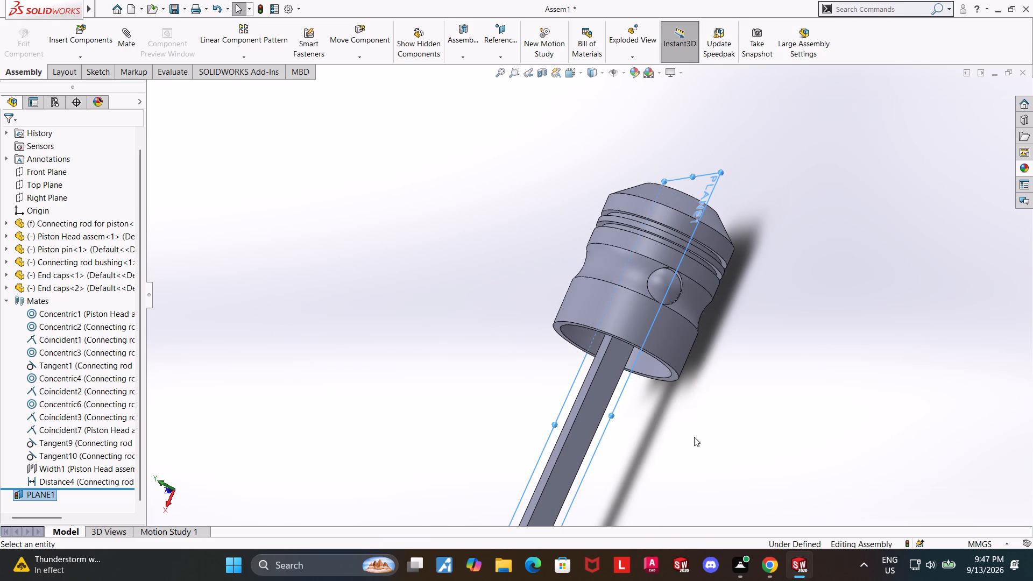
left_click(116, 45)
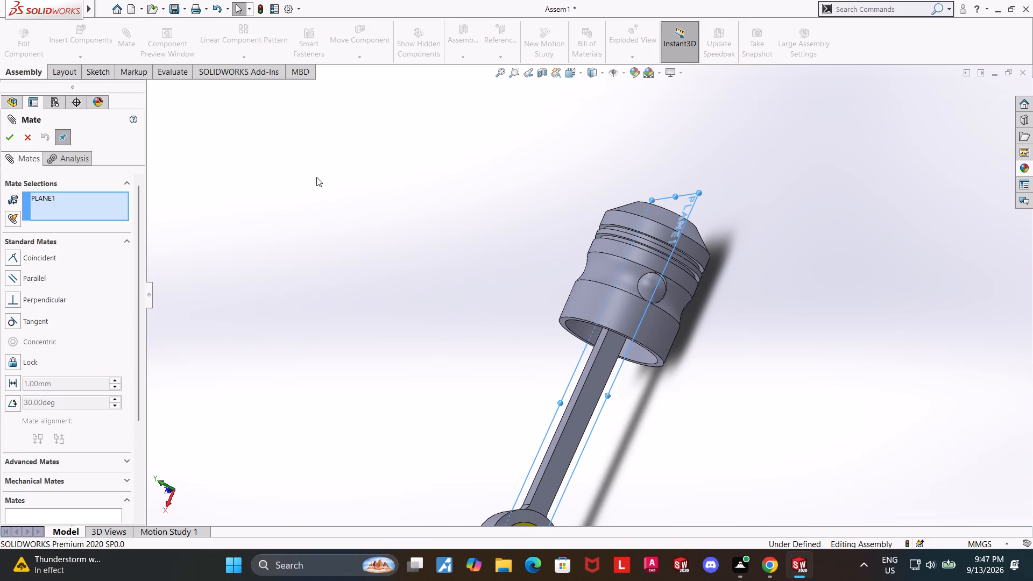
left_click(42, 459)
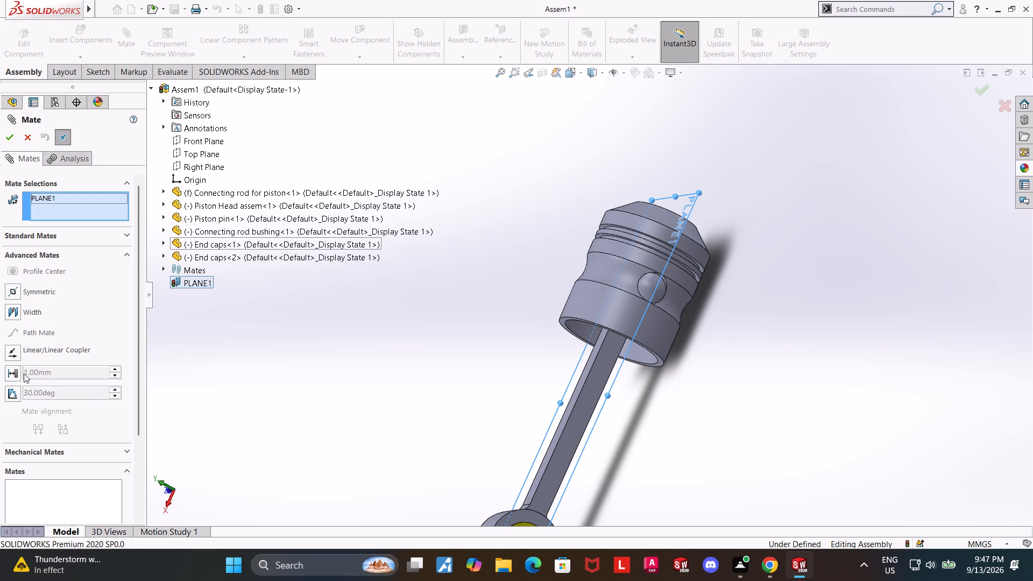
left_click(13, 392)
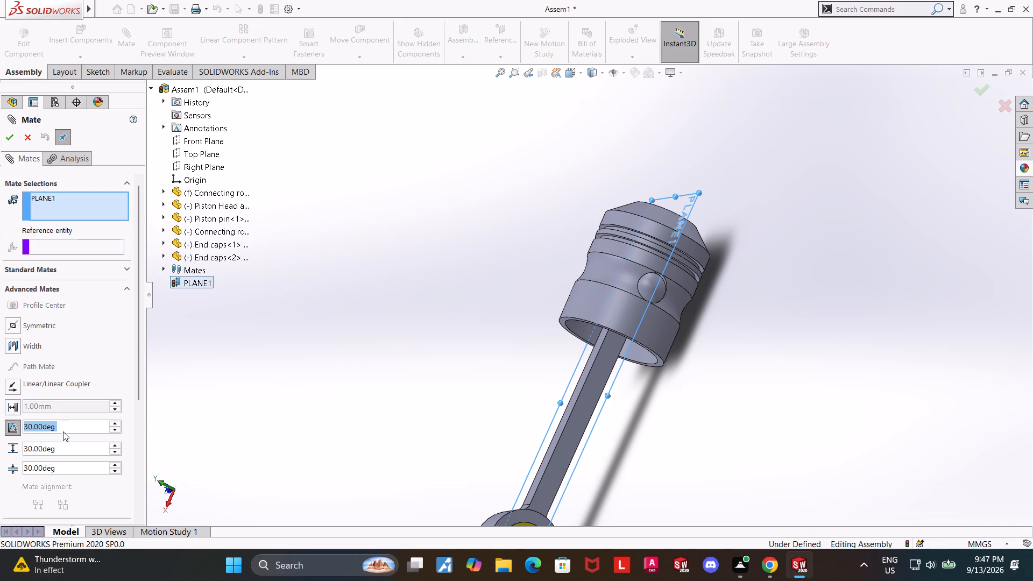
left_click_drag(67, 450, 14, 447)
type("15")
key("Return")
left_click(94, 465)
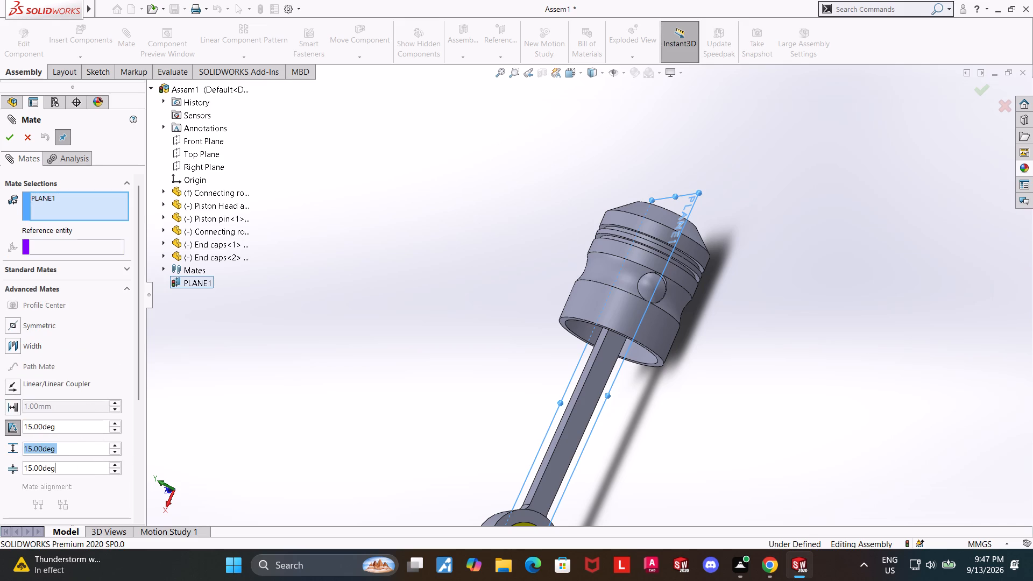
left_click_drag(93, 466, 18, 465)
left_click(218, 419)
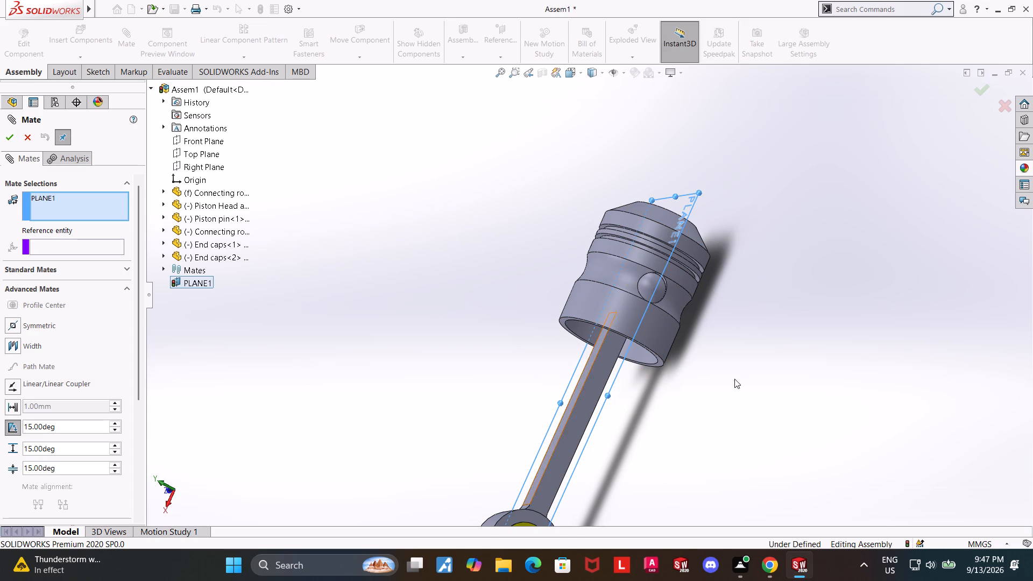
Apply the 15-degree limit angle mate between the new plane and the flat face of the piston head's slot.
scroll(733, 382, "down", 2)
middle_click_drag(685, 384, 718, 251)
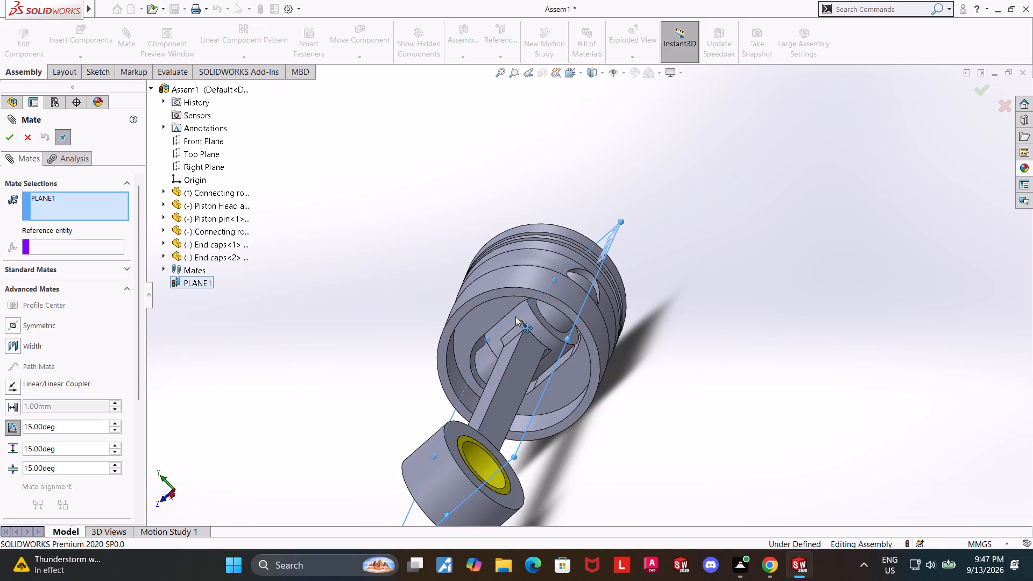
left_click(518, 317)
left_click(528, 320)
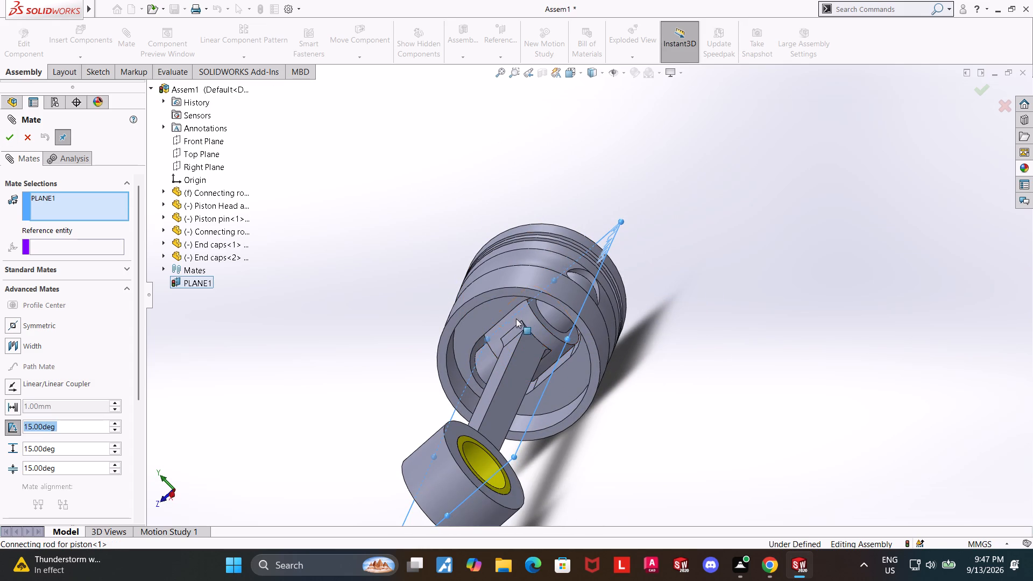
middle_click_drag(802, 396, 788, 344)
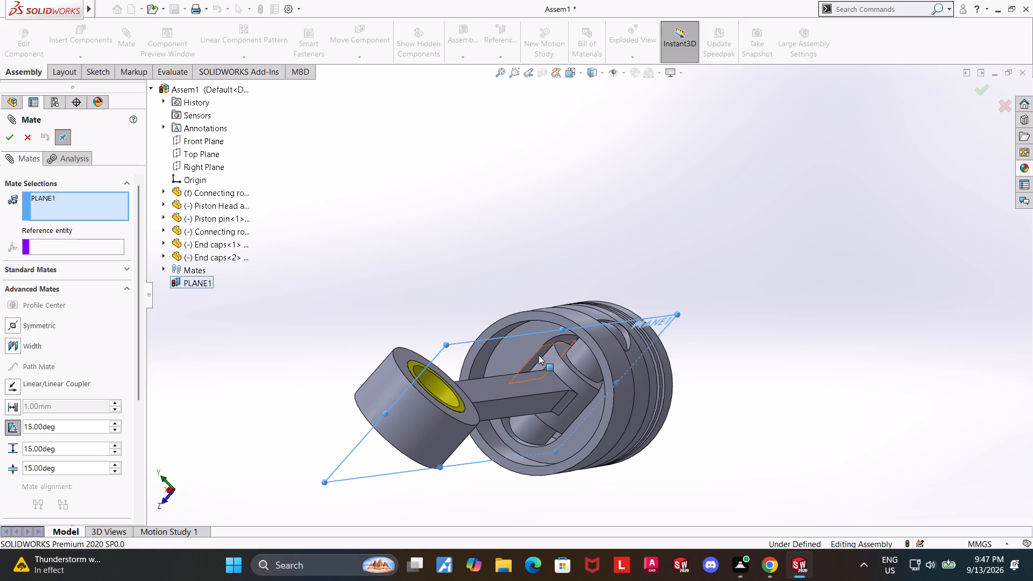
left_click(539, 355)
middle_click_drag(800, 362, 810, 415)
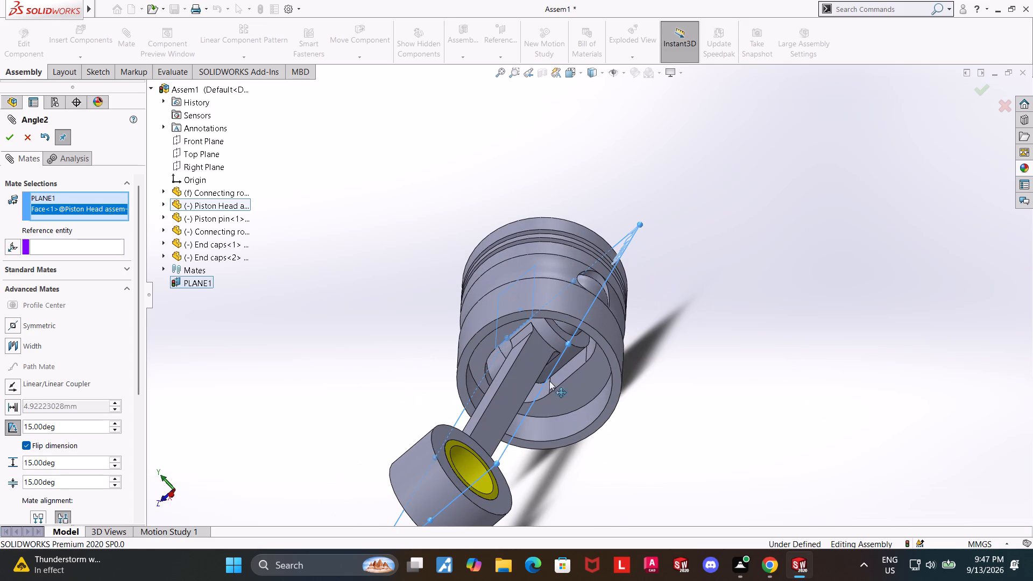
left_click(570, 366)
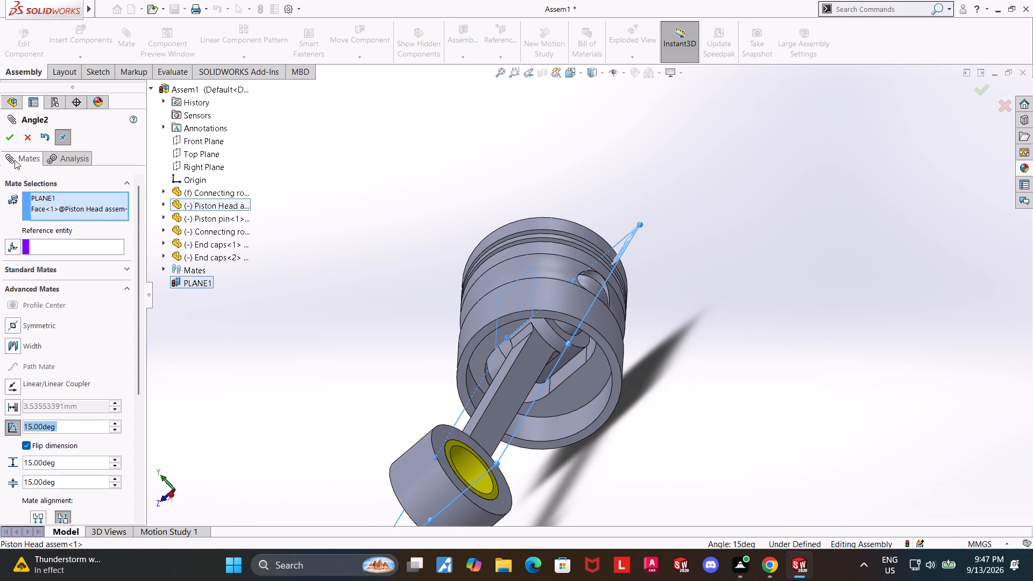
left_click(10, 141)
Leave the Mate command and try swinging the piston head from several views to test the limit angle mate.
left_click_drag(584, 399, 545, 363)
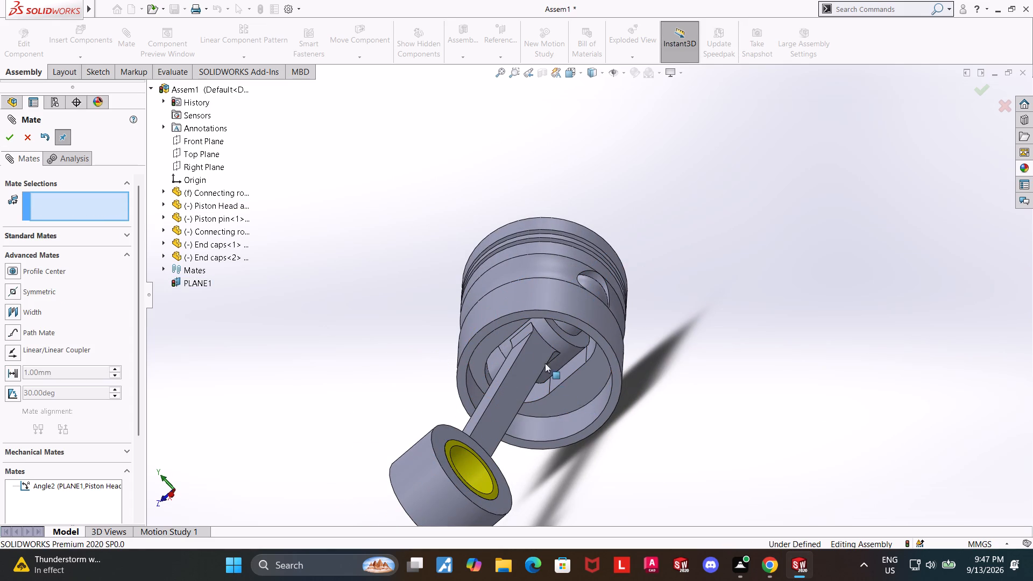
left_click_drag(545, 363, 528, 346)
left_click_drag(606, 335, 566, 314)
middle_click_drag(655, 306, 633, 397)
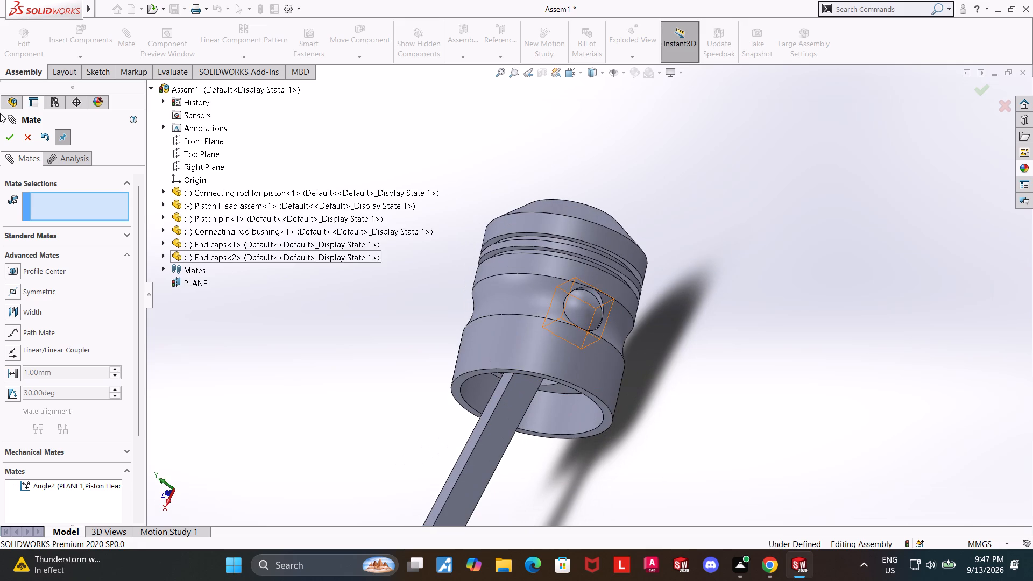
left_click(7, 139)
left_click_drag(593, 374, 444, 344)
scroll(688, 421, "up", 3)
left_click(646, 389)
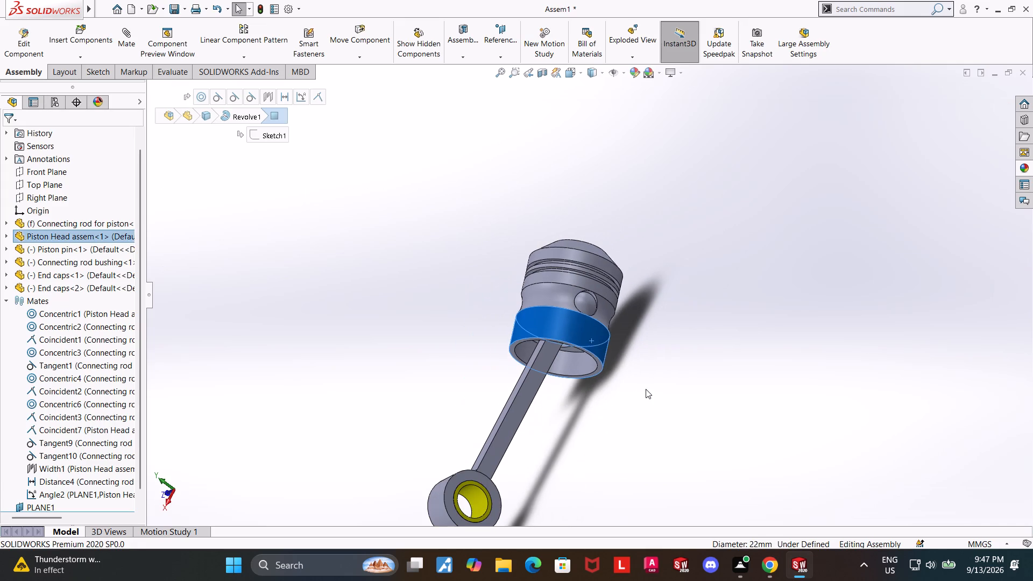
left_click_drag(592, 337, 556, 330)
left_click(763, 381)
scroll(83, 456, "down", 4)
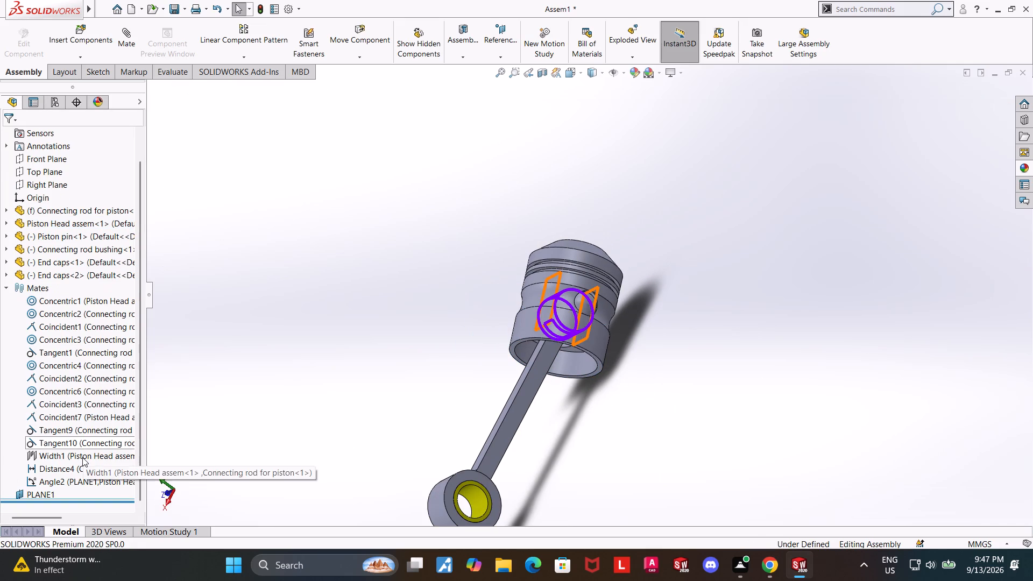
left_click(747, 447)
left_click_drag(590, 338, 556, 331)
middle_click_drag(720, 388, 614, 389)
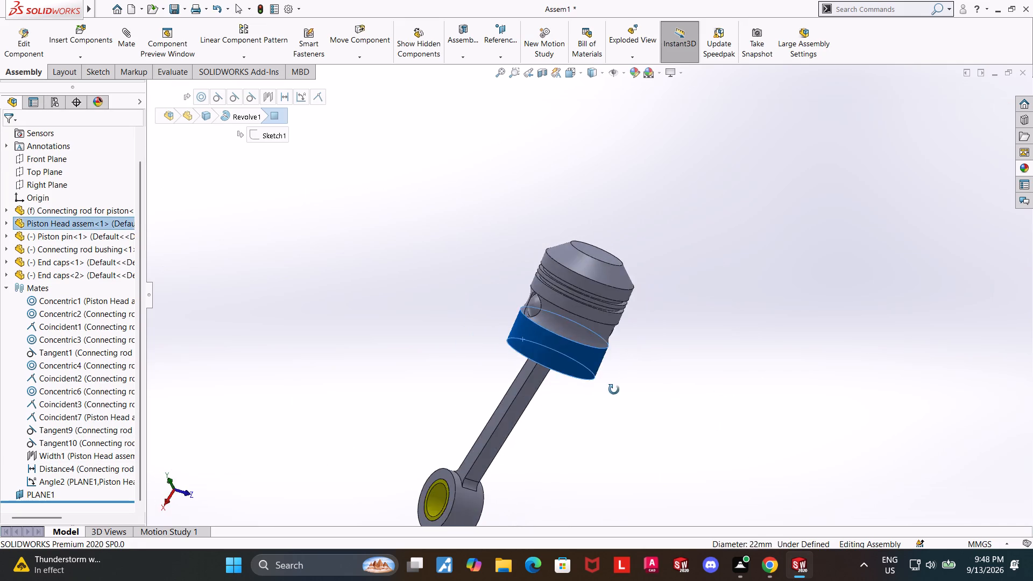
middle_click_drag(614, 389, 664, 235)
middle_click_drag(363, 358, 355, 408)
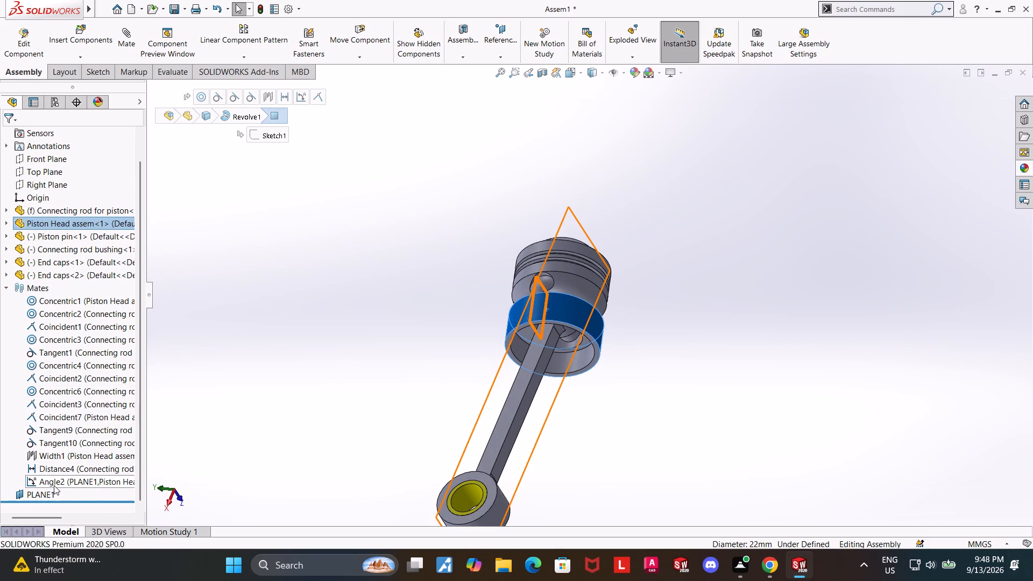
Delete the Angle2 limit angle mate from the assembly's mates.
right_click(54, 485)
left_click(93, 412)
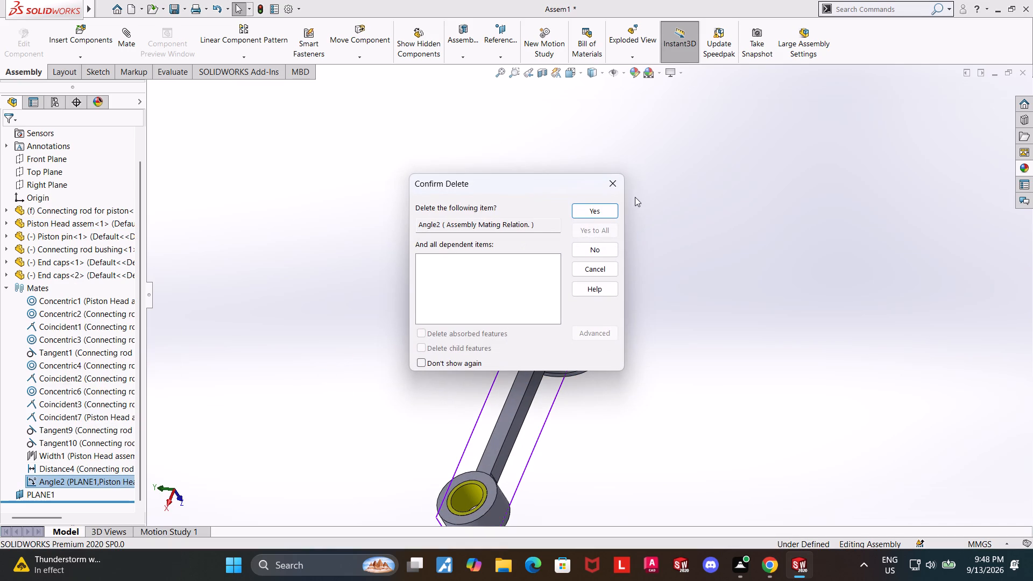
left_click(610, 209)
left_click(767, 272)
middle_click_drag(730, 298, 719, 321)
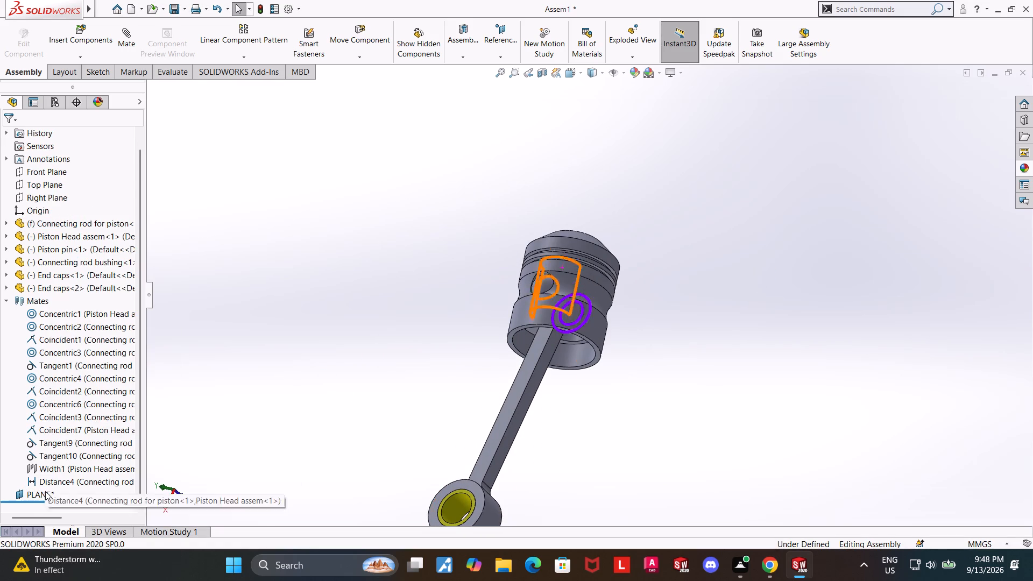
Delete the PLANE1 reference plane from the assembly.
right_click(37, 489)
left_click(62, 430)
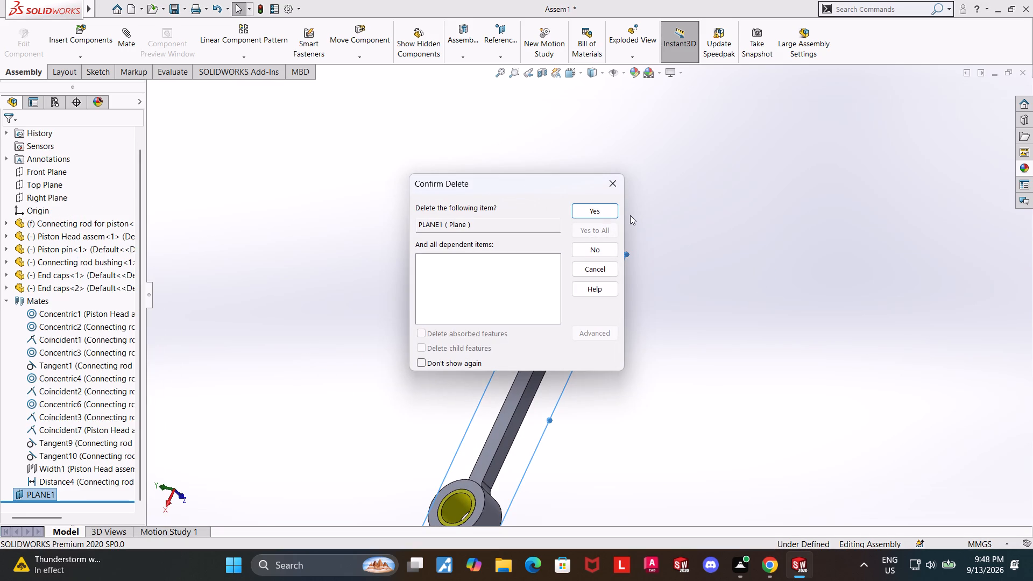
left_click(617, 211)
Start saving the assembly under a new name in the Downloads folder, clearing the suggested file name.
left_click(101, 9)
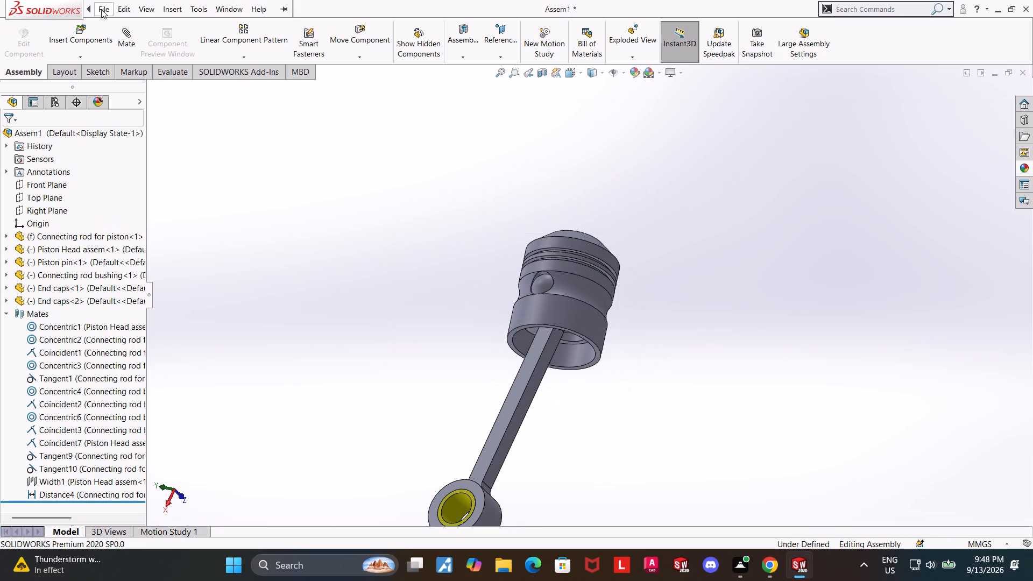
left_click(129, 151)
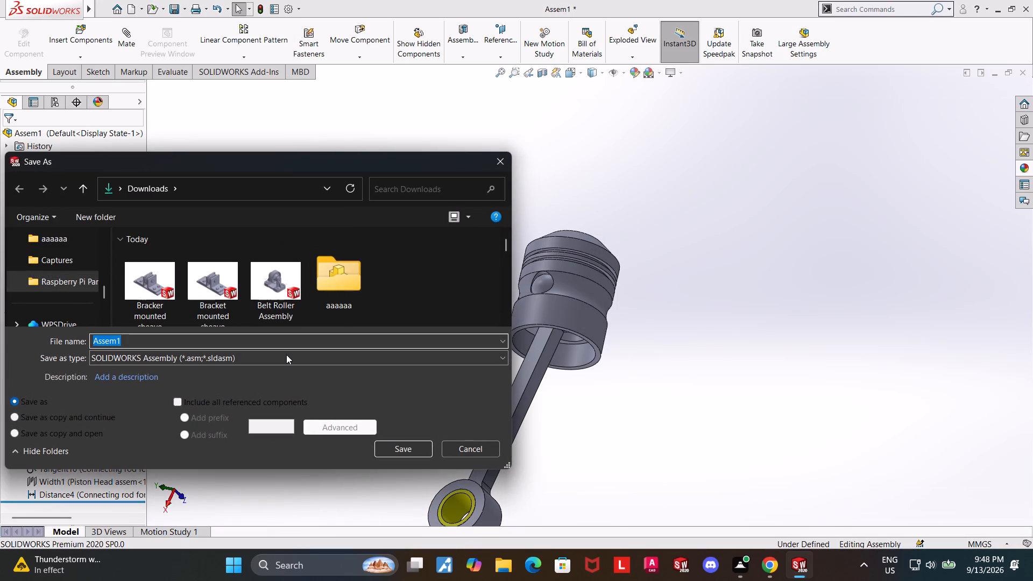
key("BackSpace")
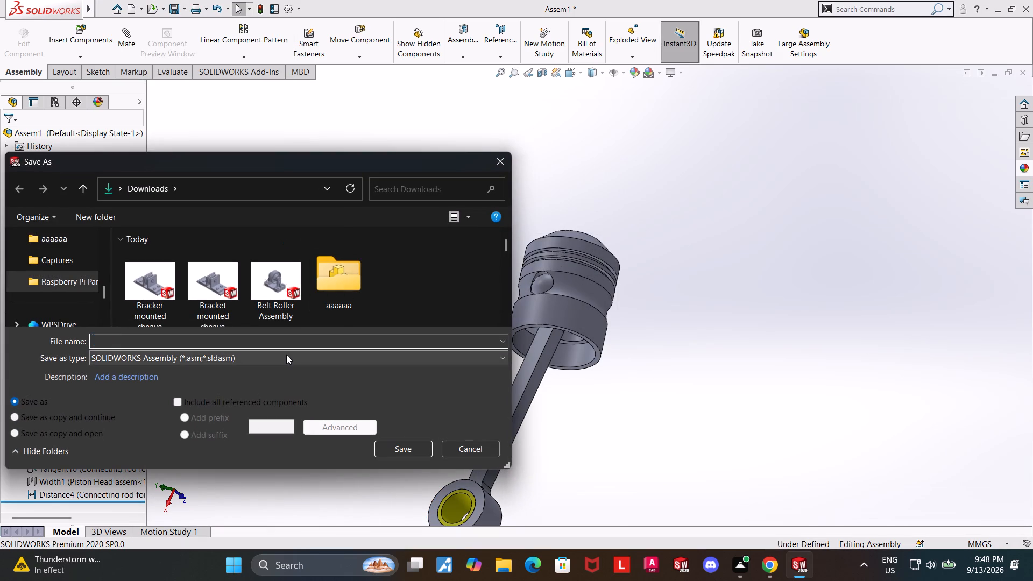